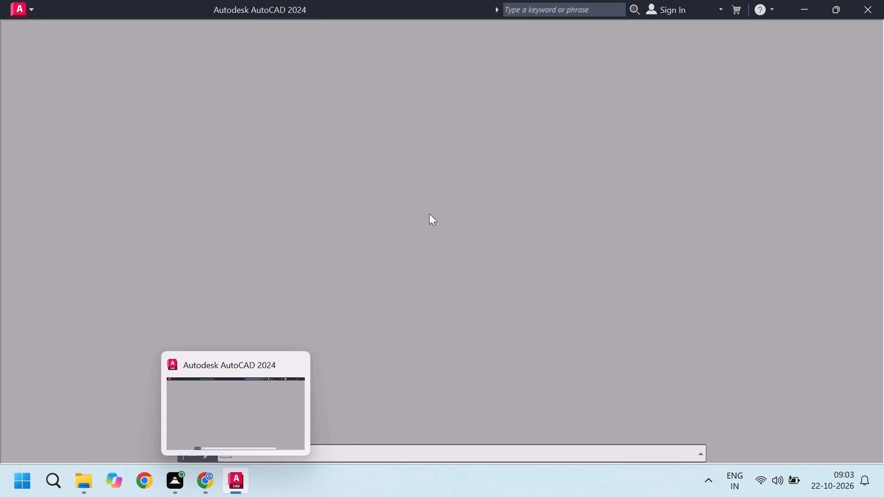
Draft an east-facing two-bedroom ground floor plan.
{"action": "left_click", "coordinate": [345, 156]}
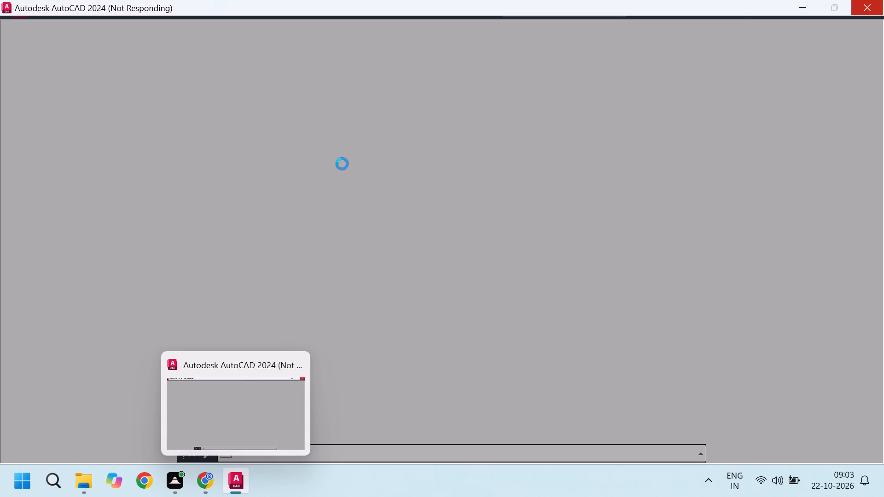
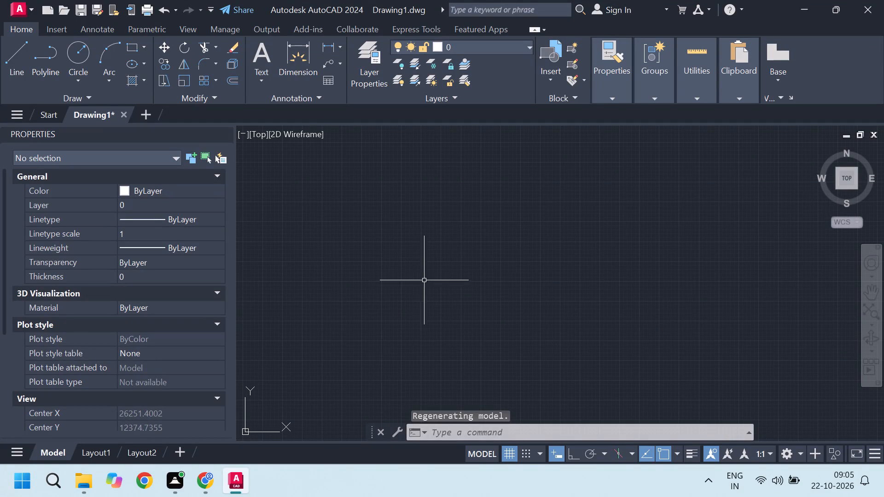
Configure the drawing units to Architectural length type with Inches as the insertion scale.
{"action": "type", "text": "un"}
{"action": "key", "text": "Return"}
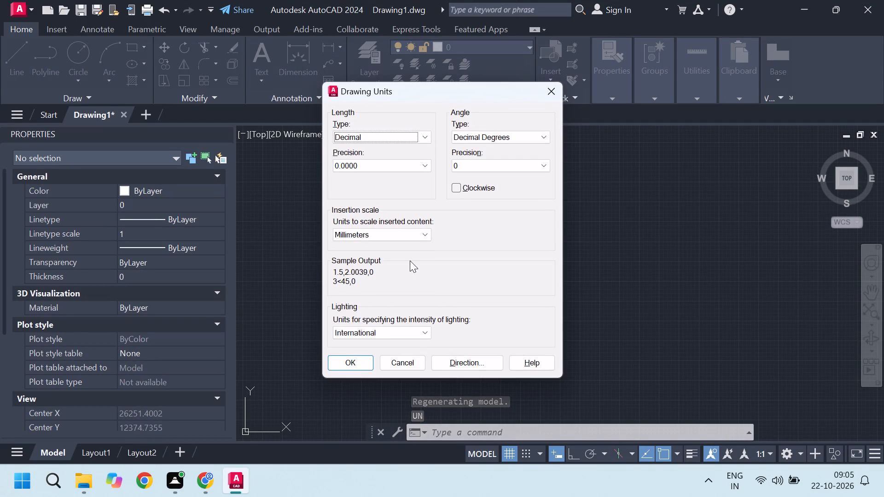
{"action": "left_click", "coordinate": [430, 138]}
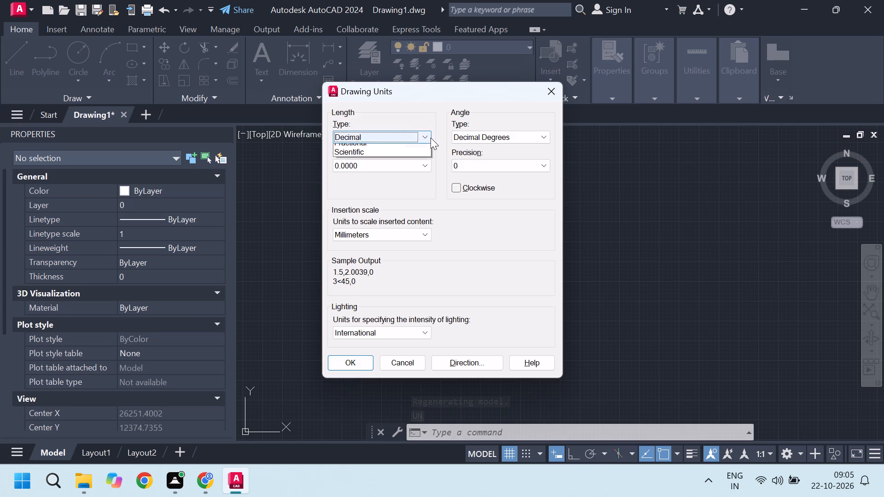
{"action": "left_click", "coordinate": [381, 145]}
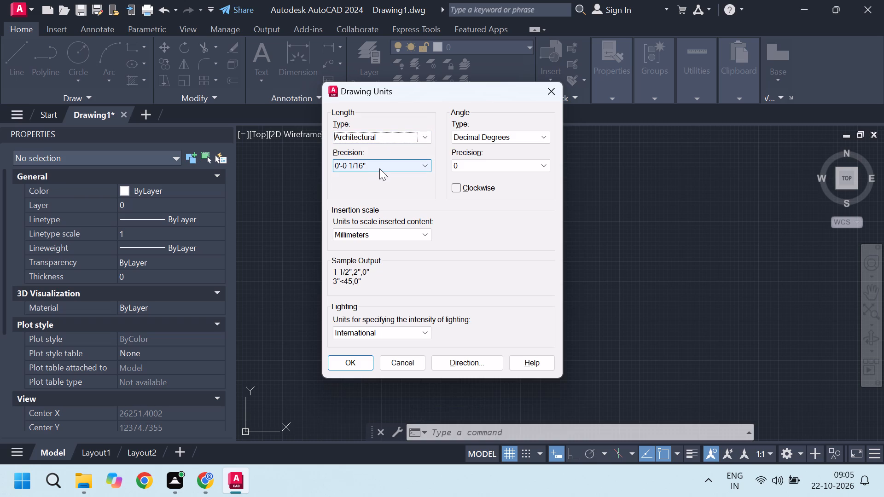
{"action": "left_click", "coordinate": [381, 235]}
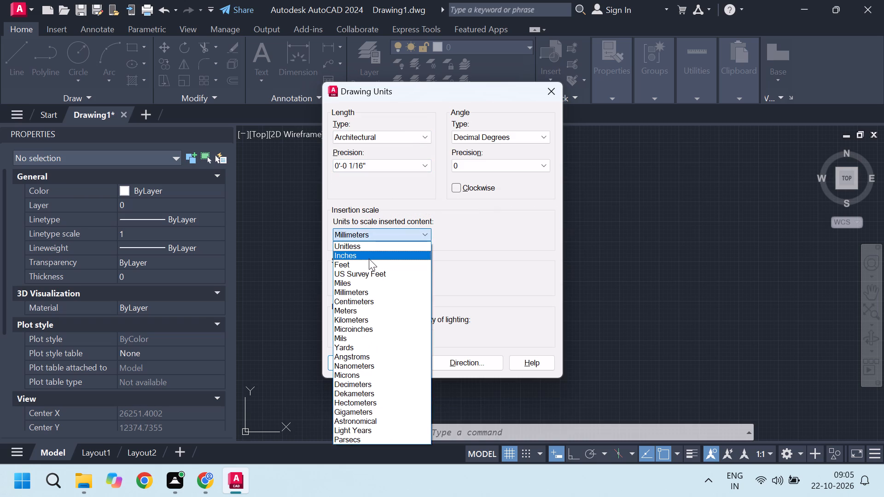
{"action": "left_click", "coordinate": [369, 259]}
{"action": "left_click", "coordinate": [351, 364]}
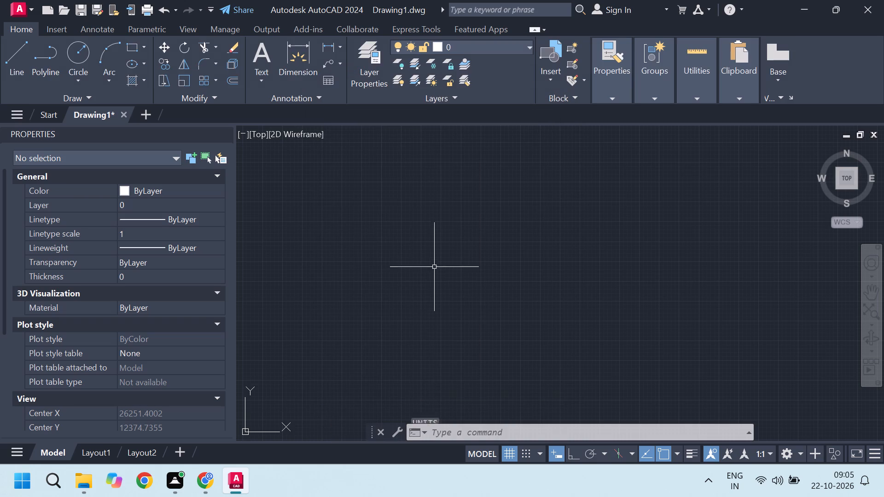
Close the Properties palette to enlarge the drawing area.
{"action": "scroll", "coordinate": [497, 260], "scroll_direction": "down", "scroll_amount": 5}
{"action": "middle_click_drag", "start_coordinate": [492, 252], "coordinate": [249, 326]}
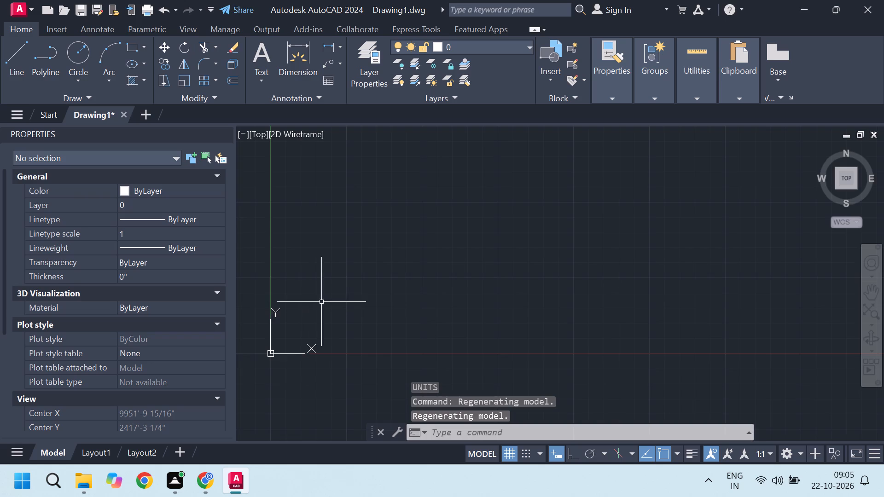
{"action": "scroll", "coordinate": [327, 301], "scroll_direction": "down", "scroll_amount": 2}
{"action": "left_click", "coordinate": [223, 133]}
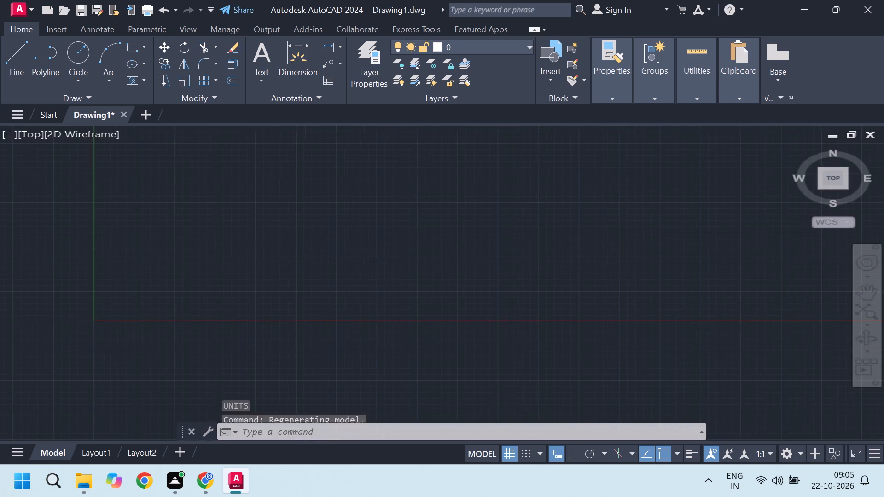
Turn Ortho on and draw one vertical and one horizontal construction line crossing at a point above and beyond the origin.
{"action": "scroll", "coordinate": [408, 268], "scroll_direction": "down", "scroll_amount": 3}
{"action": "middle_click_drag", "start_coordinate": [407, 243], "coordinate": [317, 327]}
{"action": "scroll", "coordinate": [398, 278], "scroll_direction": "up", "scroll_amount": 1}
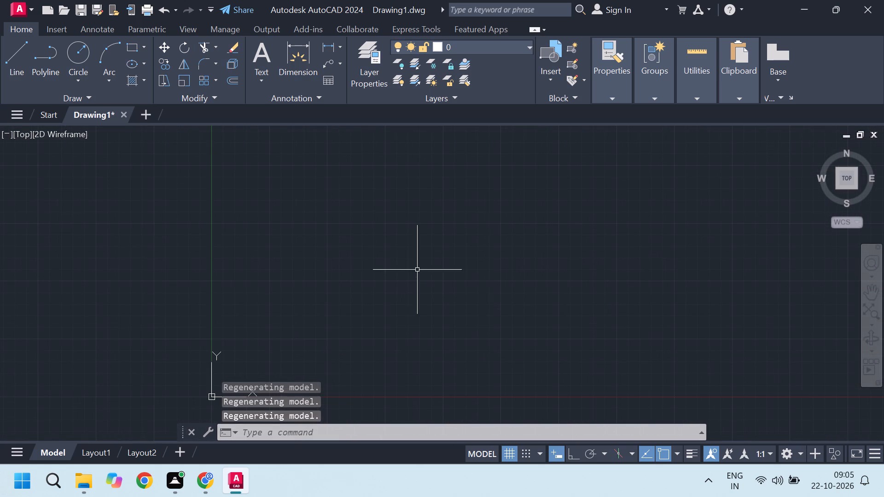
{"action": "type", "text": "xl"}
{"action": "key", "text": "Return"}
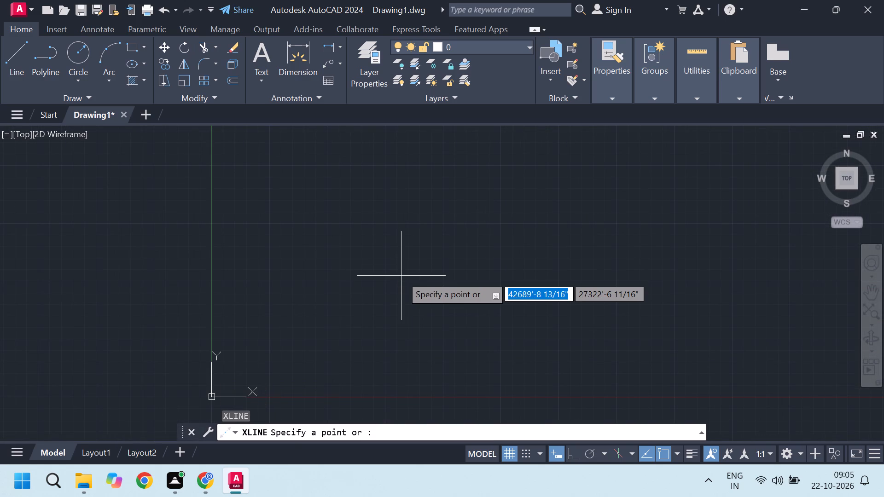
{"action": "left_click", "coordinate": [436, 206]}
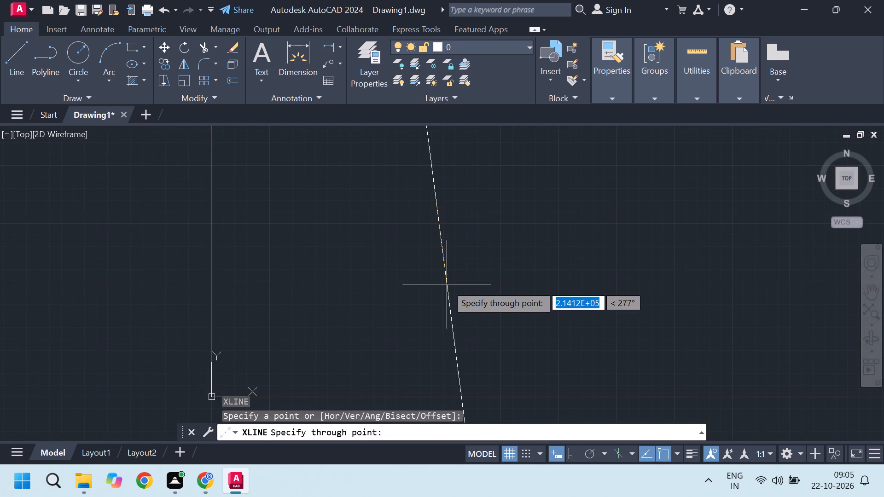
{"action": "key", "text": "F8"}
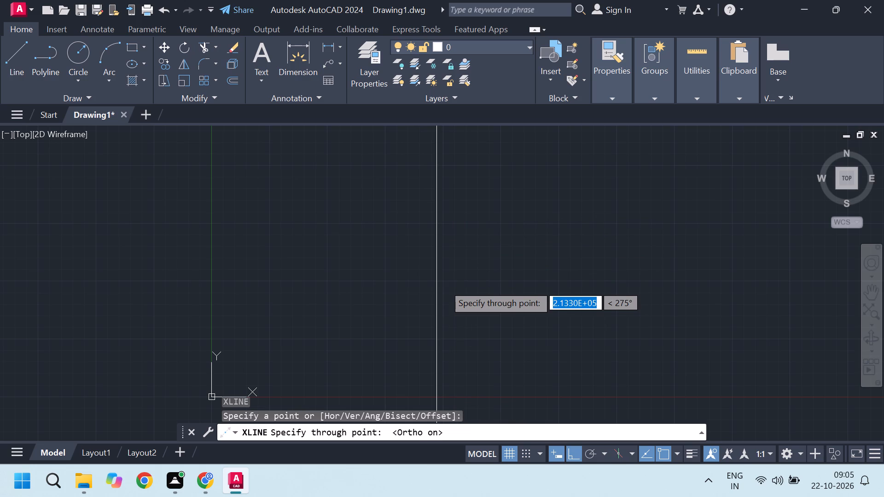
{"action": "left_click", "coordinate": [471, 283]}
{"action": "left_click", "coordinate": [563, 217]}
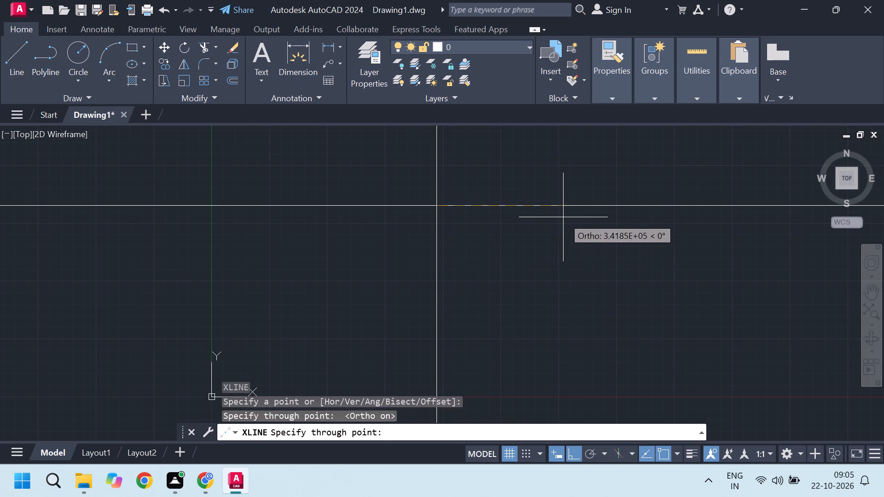
{"action": "scroll", "coordinate": [488, 197], "scroll_direction": "down", "scroll_amount": 5}
{"action": "scroll", "coordinate": [575, 237], "scroll_direction": "up", "scroll_amount": 4}
{"action": "scroll", "coordinate": [504, 226], "scroll_direction": "down", "scroll_amount": 1}
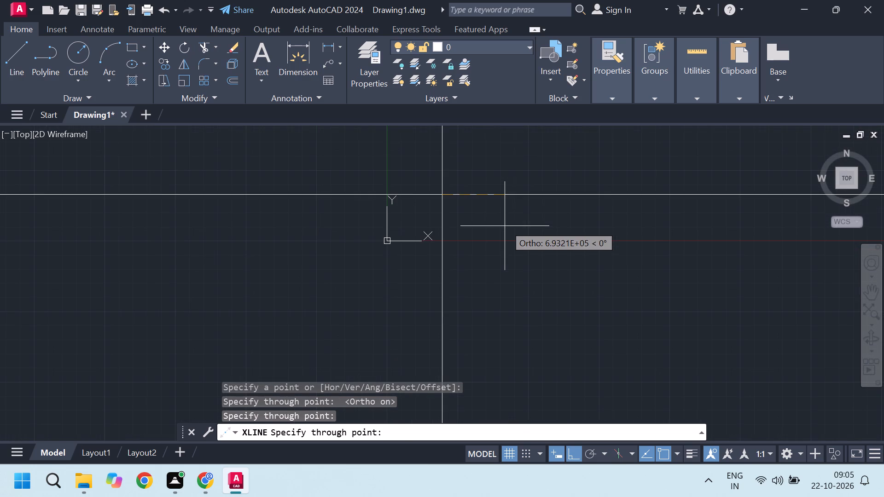
{"action": "key", "text": "Escape"}
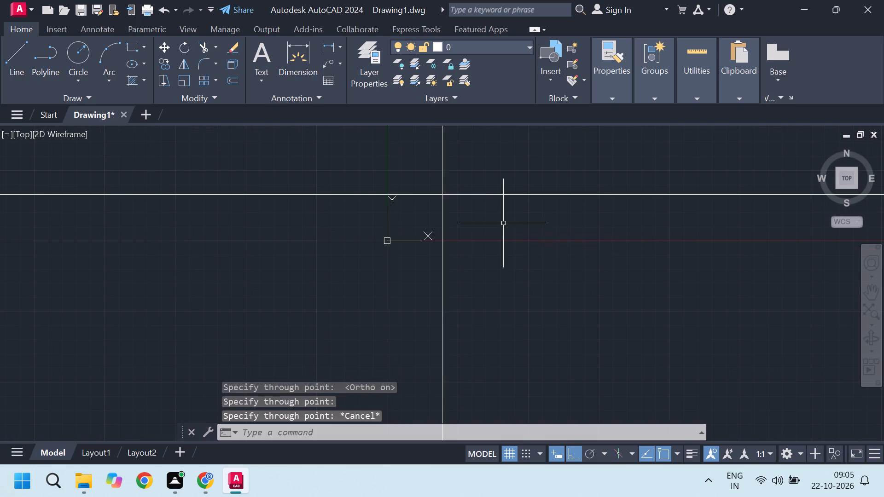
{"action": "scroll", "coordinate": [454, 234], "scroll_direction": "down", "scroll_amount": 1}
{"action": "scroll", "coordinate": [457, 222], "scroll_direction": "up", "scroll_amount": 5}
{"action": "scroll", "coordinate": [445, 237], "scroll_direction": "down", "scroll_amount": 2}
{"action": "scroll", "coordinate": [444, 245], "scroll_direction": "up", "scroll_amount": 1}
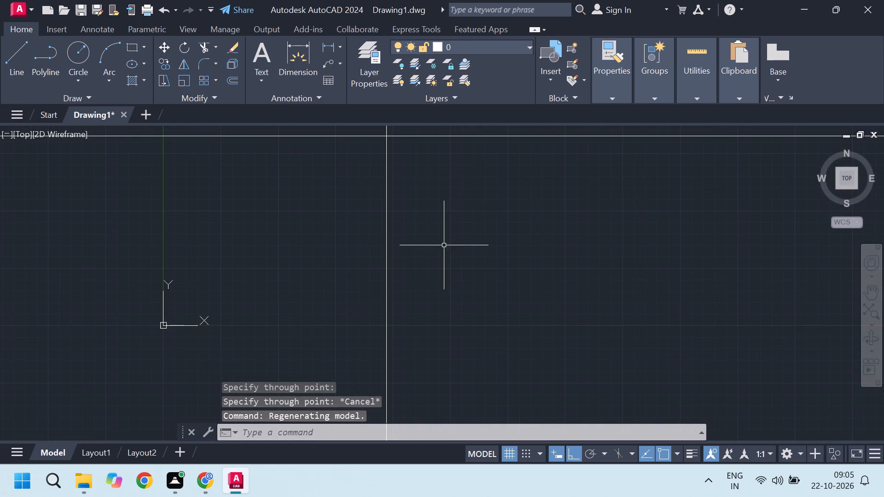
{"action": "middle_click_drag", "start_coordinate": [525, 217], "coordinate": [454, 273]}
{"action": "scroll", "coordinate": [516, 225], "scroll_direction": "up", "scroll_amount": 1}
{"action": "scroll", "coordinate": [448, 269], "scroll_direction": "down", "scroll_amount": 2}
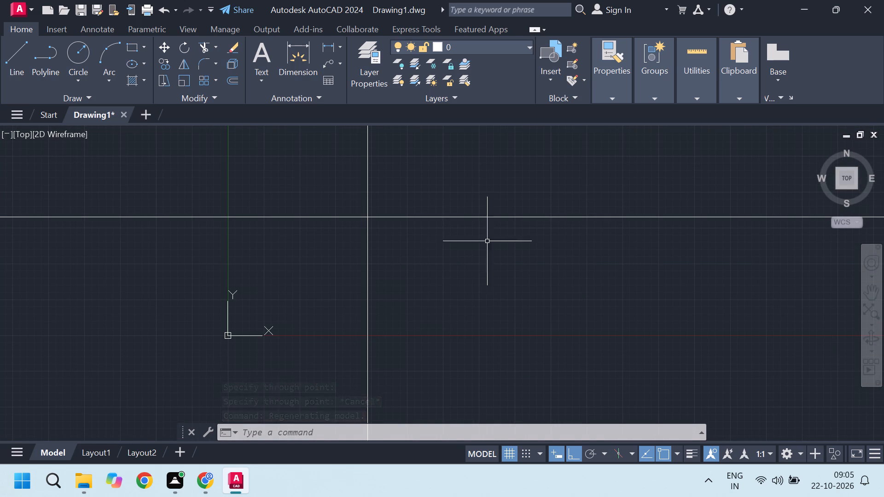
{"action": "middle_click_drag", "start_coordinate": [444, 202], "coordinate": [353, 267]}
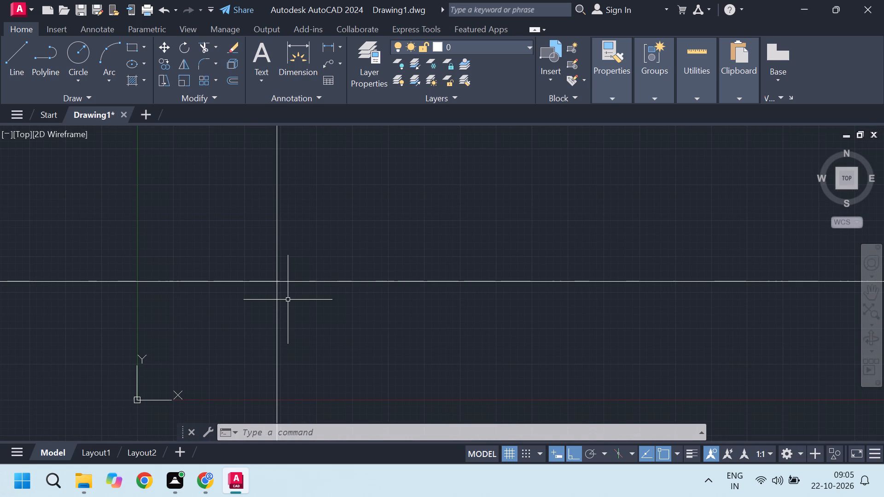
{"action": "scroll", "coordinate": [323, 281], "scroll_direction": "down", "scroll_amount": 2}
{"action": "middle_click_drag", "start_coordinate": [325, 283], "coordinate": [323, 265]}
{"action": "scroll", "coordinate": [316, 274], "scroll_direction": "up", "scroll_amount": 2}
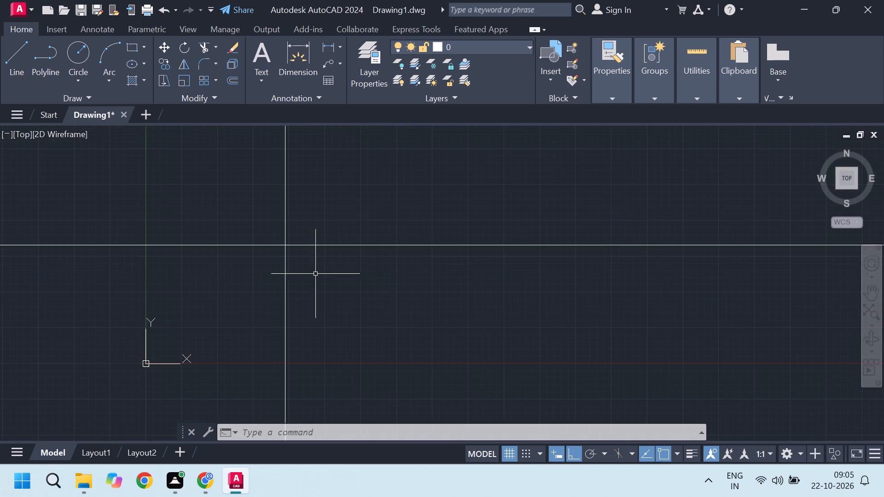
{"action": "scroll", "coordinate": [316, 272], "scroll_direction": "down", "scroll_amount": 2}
Create four new layers in the Layer Properties Manager.
{"action": "type", "text": "la"}
{"action": "key", "text": "Return"}
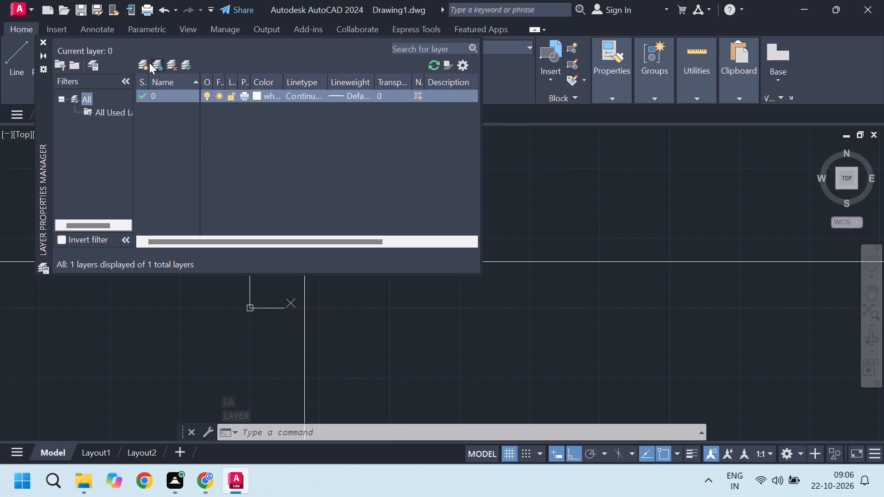
{"action": "triple_click", "coordinate": [140, 62]}
{"action": "left_click", "coordinate": [140, 62]}
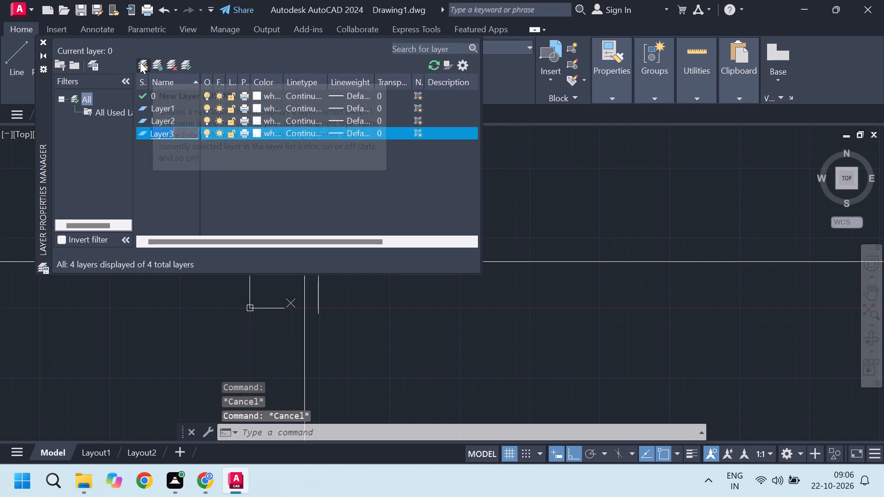
{"action": "left_click", "coordinate": [140, 62]}
Rename Layer1 as wall.
{"action": "left_click", "coordinate": [182, 107]}
{"action": "double_click", "coordinate": [175, 104]}
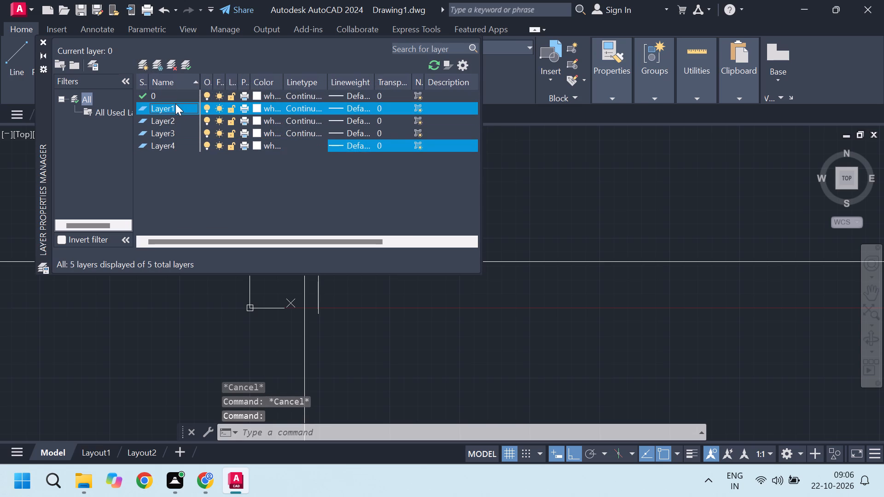
{"action": "triple_click", "coordinate": [178, 108]}
{"action": "left_click", "coordinate": [178, 107]}
{"action": "left_click", "coordinate": [171, 108]}
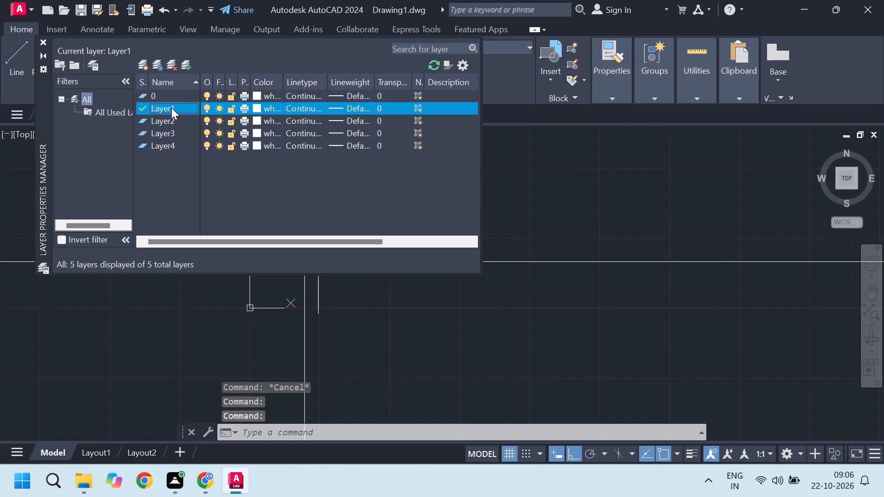
{"action": "triple_click", "coordinate": [180, 107]}
{"action": "left_click", "coordinate": [163, 108]}
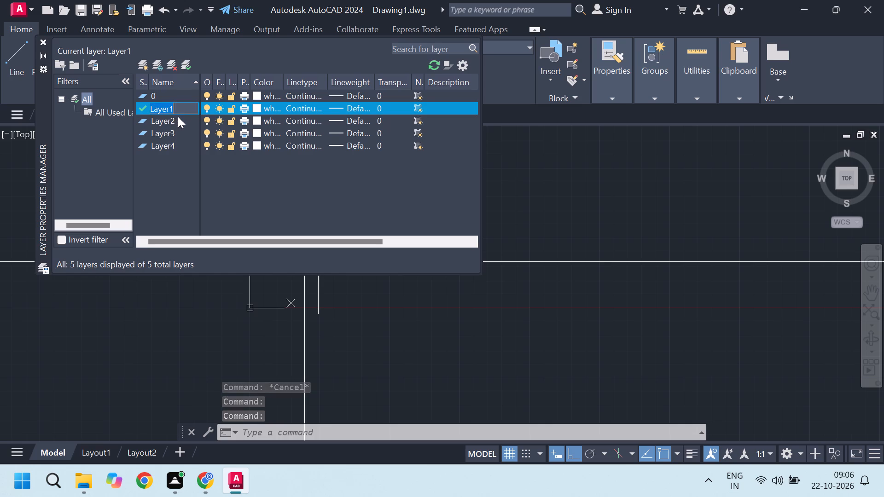
{"action": "left_click", "coordinate": [178, 116]}
{"action": "left_click", "coordinate": [176, 111]}
{"action": "double_click", "coordinate": [175, 107]}
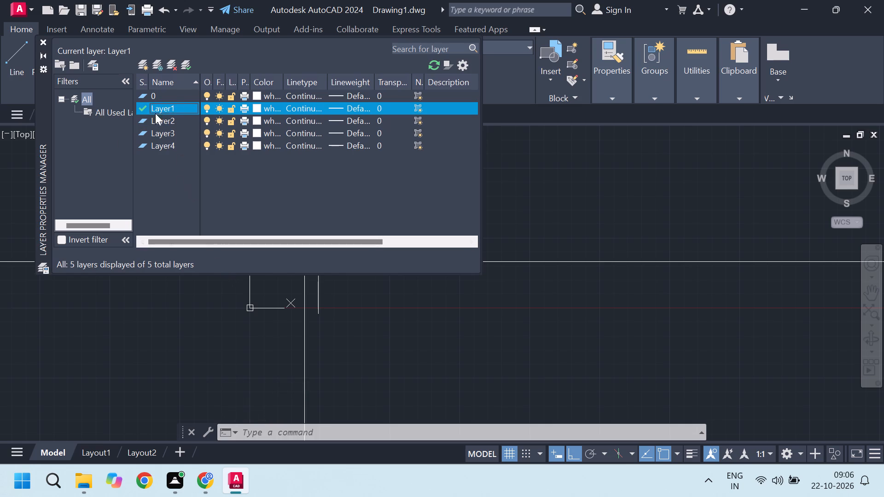
{"action": "double_click", "coordinate": [180, 110]}
{"action": "triple_click", "coordinate": [175, 108]}
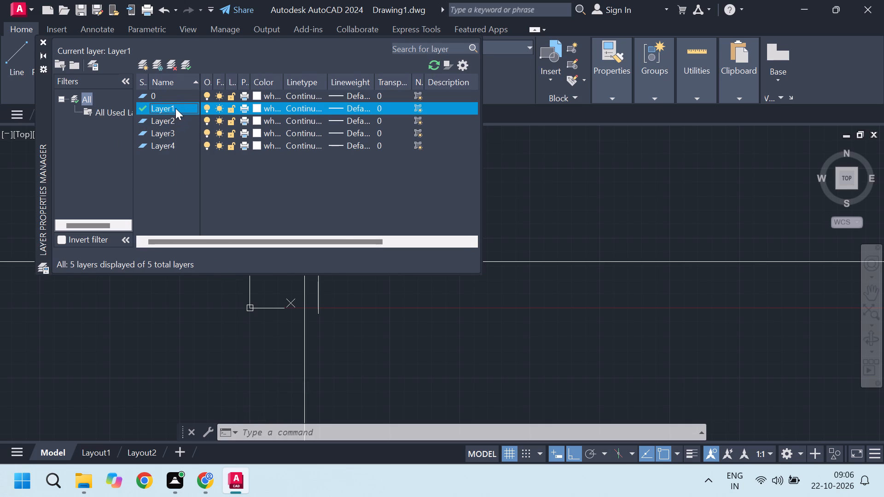
{"action": "left_click", "coordinate": [175, 108]}
{"action": "triple_click", "coordinate": [166, 110]}
{"action": "left_click", "coordinate": [166, 110]}
{"action": "key", "text": "BackSpace"}
{"action": "key", "text": "BackSpace"}
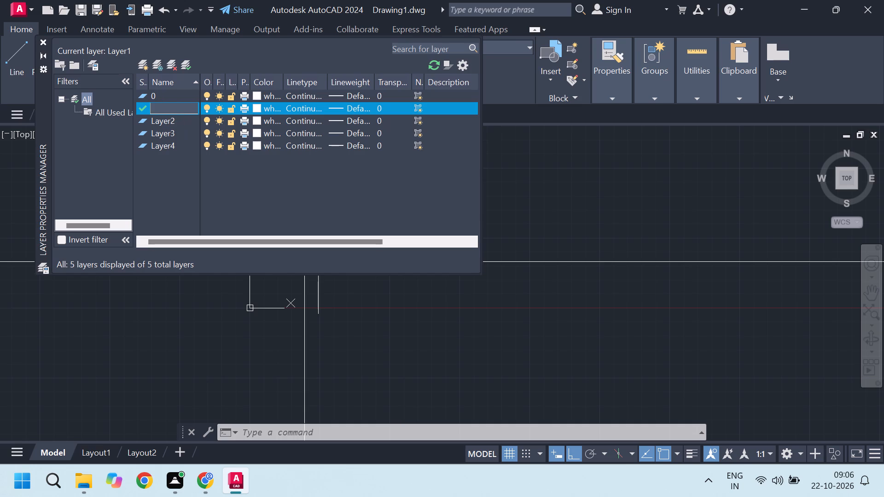
{"action": "key", "text": "BackSpace"}
{"action": "key", "text": "BackSpace"}
{"action": "type", "text": "wall"}
{"action": "left_click", "coordinate": [615, 187]}
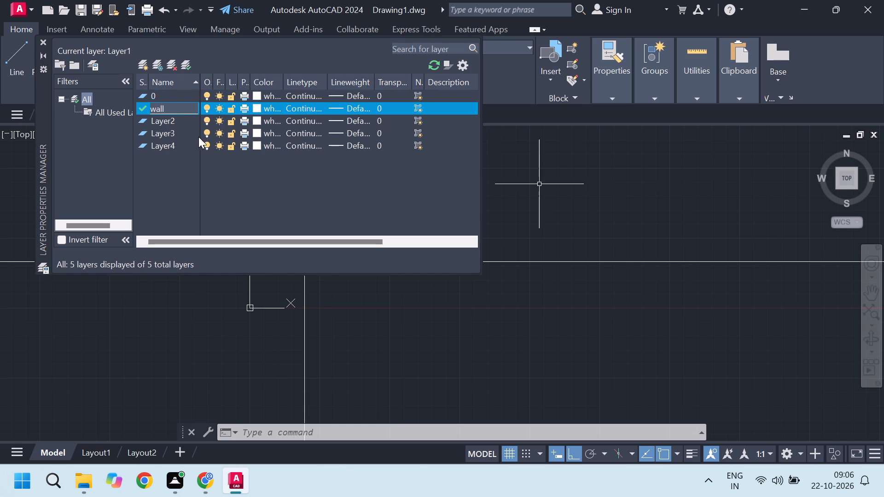
Rename Layer2 as door.
{"action": "left_click", "coordinate": [173, 119]}
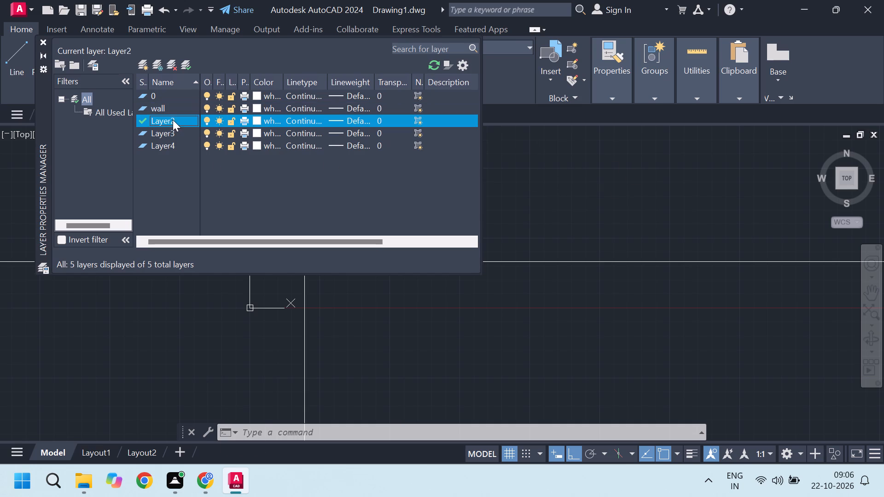
{"action": "double_click", "coordinate": [178, 108]}
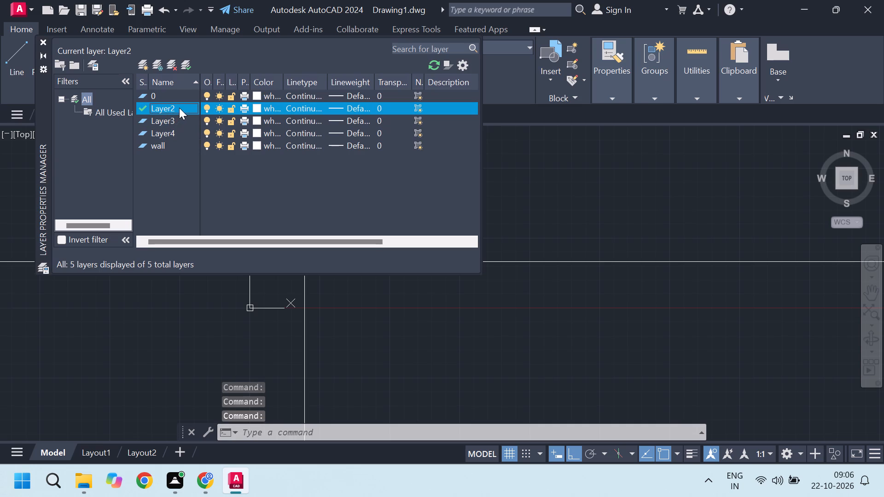
{"action": "triple_click", "coordinate": [179, 108]}
{"action": "double_click", "coordinate": [179, 108]}
{"action": "double_click", "coordinate": [175, 110]}
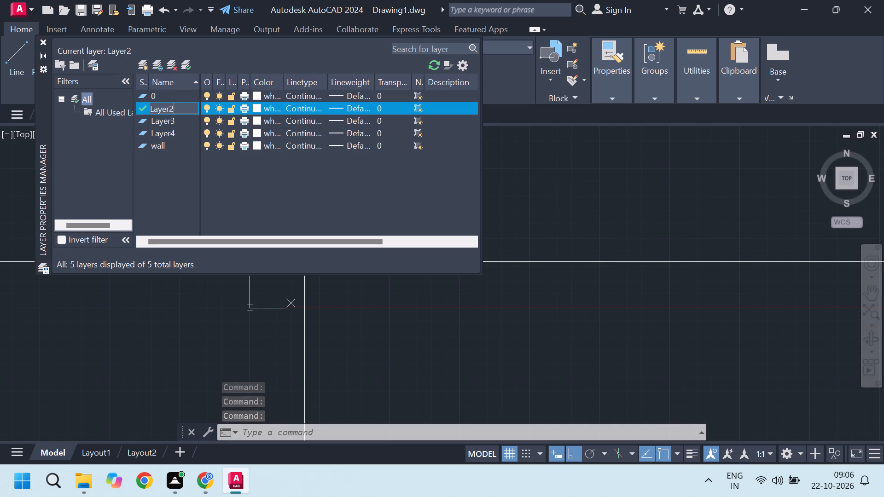
{"action": "key", "text": "BackSpace"}
{"action": "key", "text": "BackSpace"}
{"action": "key", "text": "BackSpace"}
{"action": "key", "text": "BackSpace"}
{"action": "key", "text": "BackSpace"}
{"action": "key", "text": "BackSpace"}
{"action": "key", "text": "BackSpace"}
{"action": "key", "text": "BackSpace"}
{"action": "key", "text": "BackSpace"}
{"action": "key", "text": "BackSpace"}
{"action": "key", "text": "BackSpace"}
{"action": "key", "text": "BackSpace"}
{"action": "type", "text": "doore"}
{"action": "key", "text": "BackSpace"}
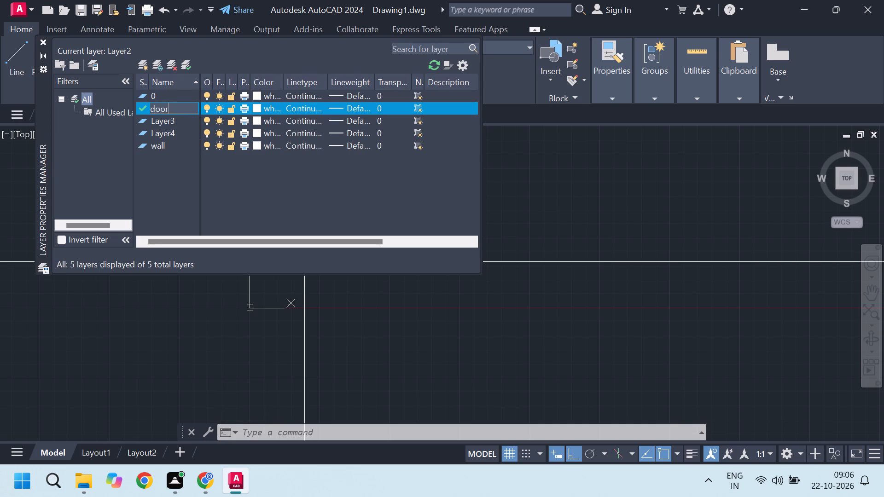
{"action": "left_click", "coordinate": [233, 189]}
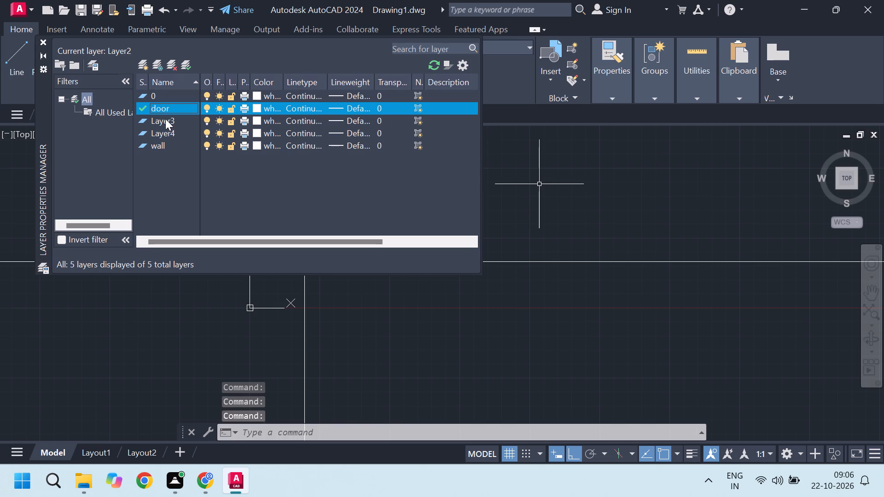
Rename Layer3 as window.
{"action": "left_click", "coordinate": [165, 119]}
{"action": "triple_click", "coordinate": [169, 121]}
{"action": "triple_click", "coordinate": [178, 122]}
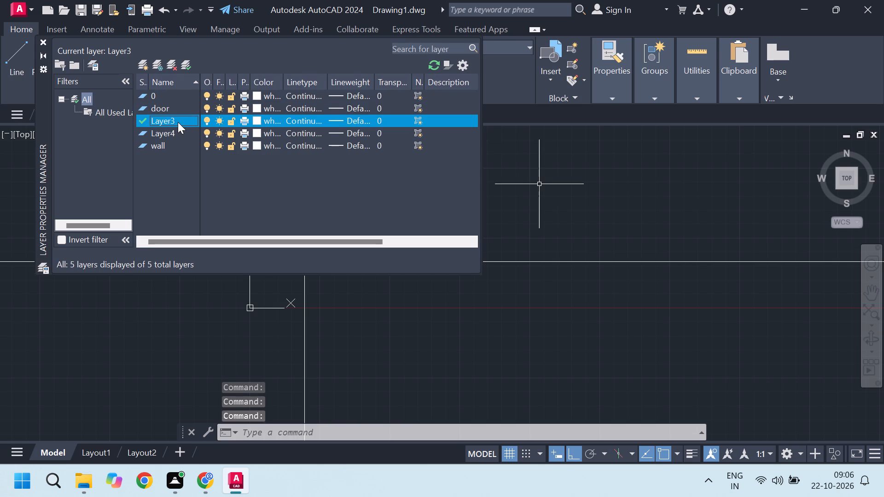
{"action": "double_click", "coordinate": [178, 122]}
{"action": "triple_click", "coordinate": [181, 122]}
{"action": "left_click", "coordinate": [173, 121]}
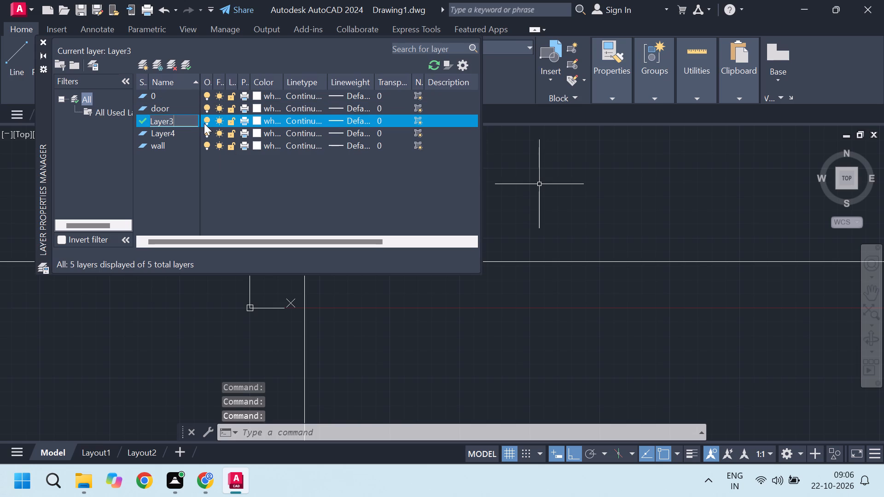
{"action": "key", "text": "BackSpace"}
{"action": "key", "text": "BackSpace"}
{"action": "key", "text": "BackSpace"}
{"action": "key", "text": "BackSpace"}
{"action": "key", "text": "BackSpace"}
{"action": "key", "text": "BackSpace"}
{"action": "type", "text": "window"}
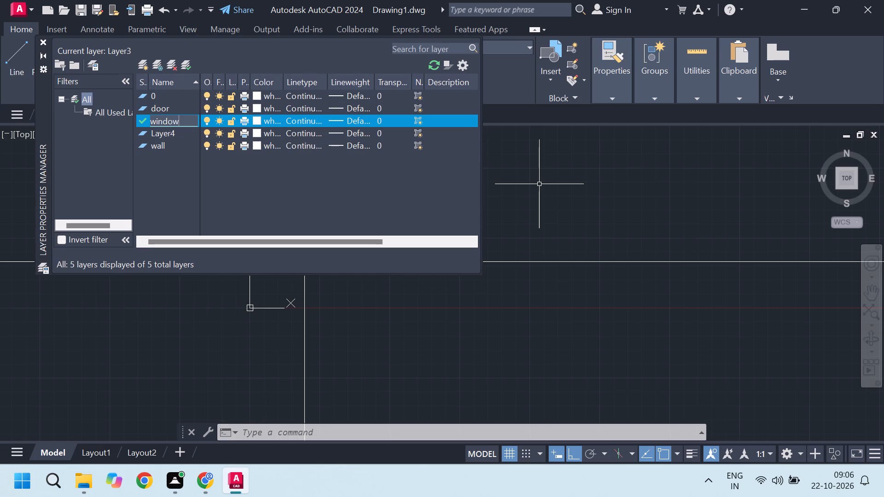
{"action": "left_click", "coordinate": [415, 202]}
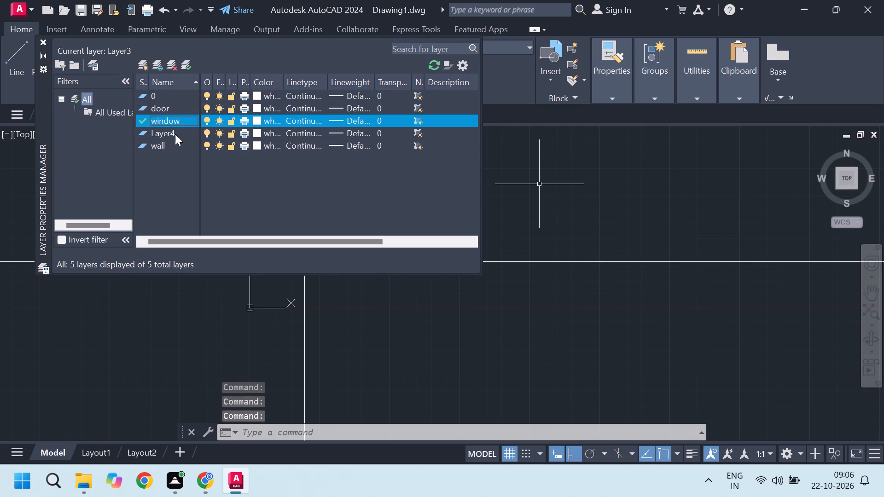
Rename Layer4 as stair.
{"action": "left_click", "coordinate": [178, 133]}
{"action": "triple_click", "coordinate": [179, 133]}
{"action": "double_click", "coordinate": [174, 137]}
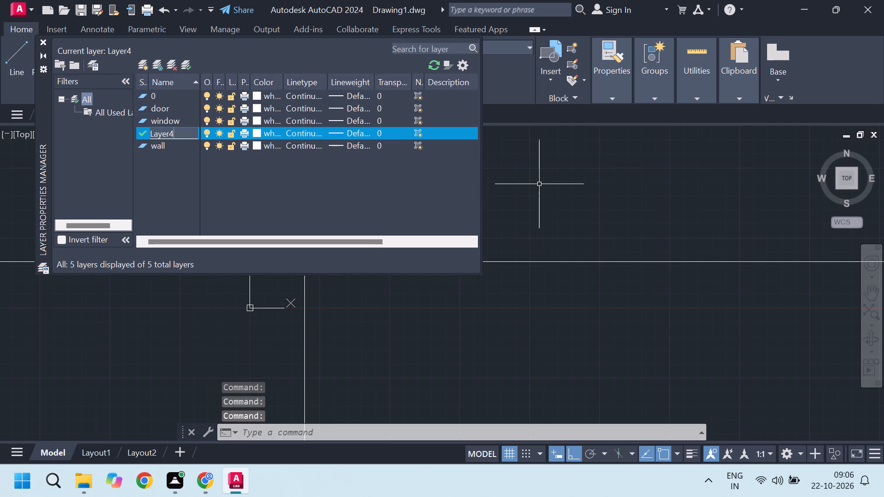
{"action": "key", "text": "BackSpace"}
{"action": "key", "text": "BackSpace"}
{"action": "key", "text": "BackSpace"}
{"action": "key", "text": "BackSpace"}
{"action": "key", "text": "BackSpace"}
{"action": "key", "text": "BackSpace"}
{"action": "key", "text": "BackSpace"}
{"action": "key", "text": "BackSpace"}
{"action": "key", "text": "BackSpace"}
{"action": "key", "text": "BackSpace"}
{"action": "key", "text": "BackSpace"}
{"action": "key", "text": "BackSpace"}
{"action": "type", "text": "stair"}
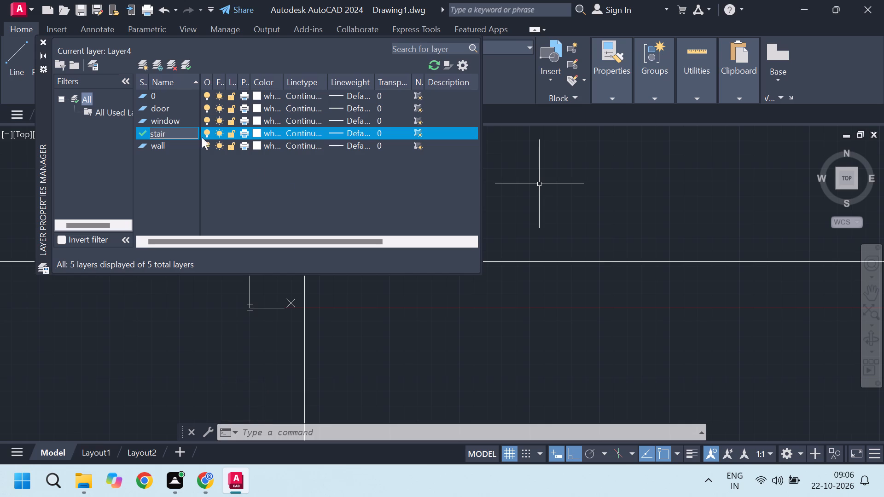
{"action": "left_click", "coordinate": [311, 188]}
Make wall the current layer and set its color to index 130 (cyan).
{"action": "left_click", "coordinate": [144, 147]}
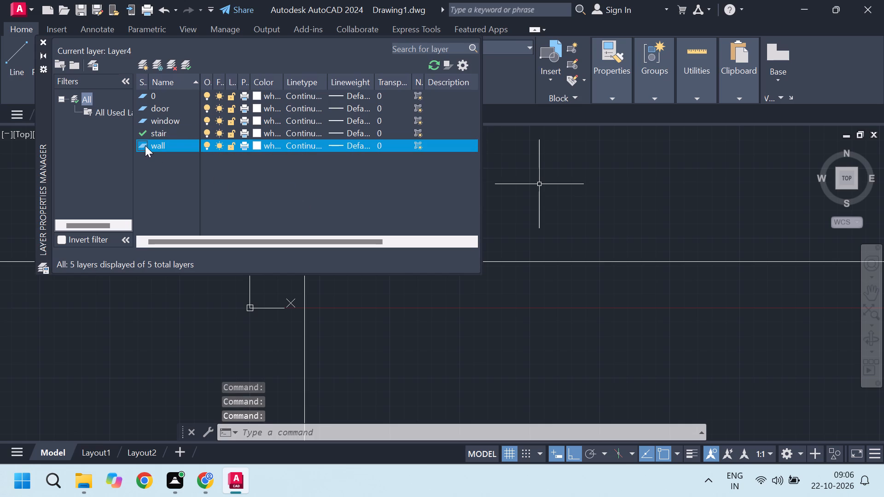
{"action": "left_click", "coordinate": [143, 144]}
{"action": "double_click", "coordinate": [145, 142]}
{"action": "left_click", "coordinate": [257, 145]}
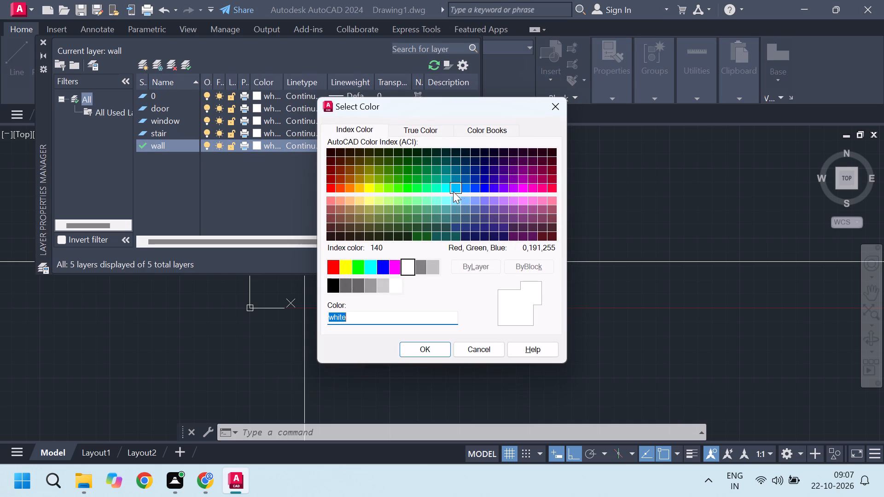
{"action": "left_click", "coordinate": [446, 190]}
{"action": "left_click", "coordinate": [430, 352]}
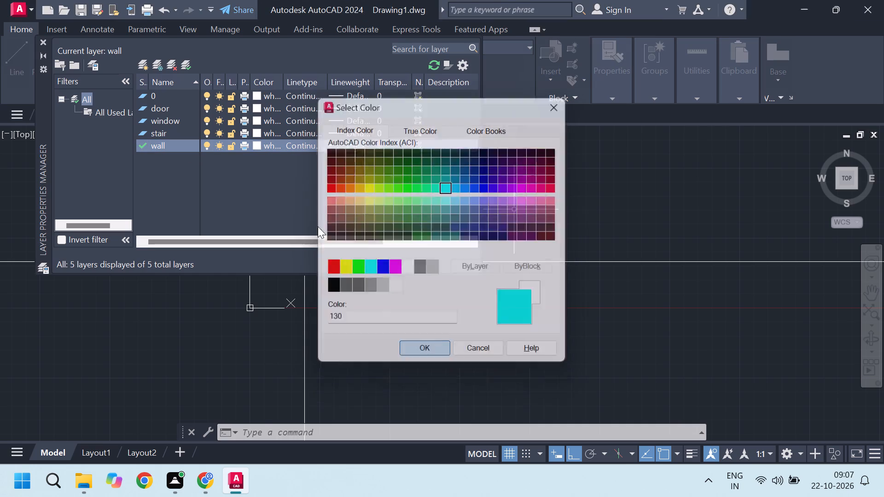
Set the stair layer's color to index 10 (red).
{"action": "left_click", "coordinate": [256, 132]}
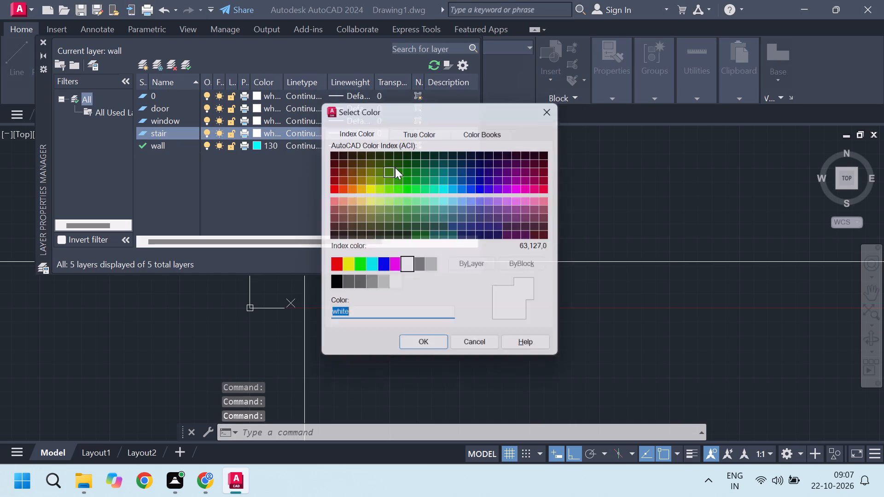
{"action": "left_click", "coordinate": [329, 188]}
{"action": "left_click", "coordinate": [435, 348]}
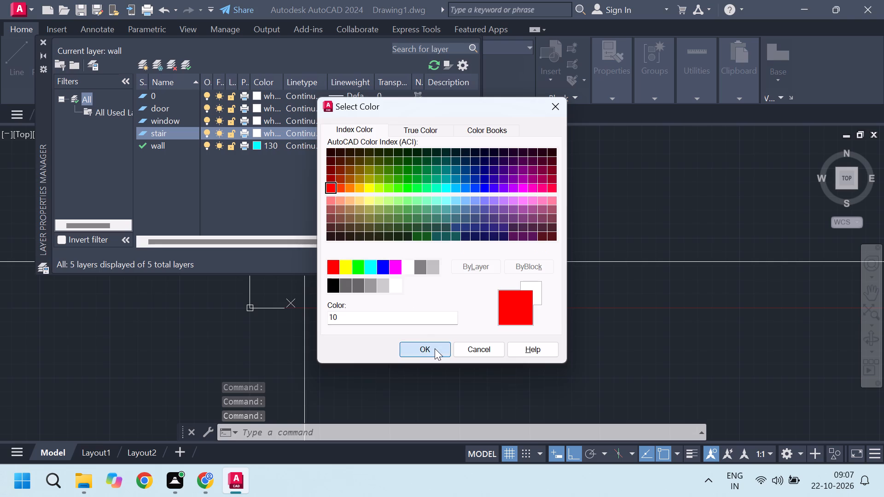
Set the window layer's color to index 80 (green).
{"action": "left_click", "coordinate": [259, 121]}
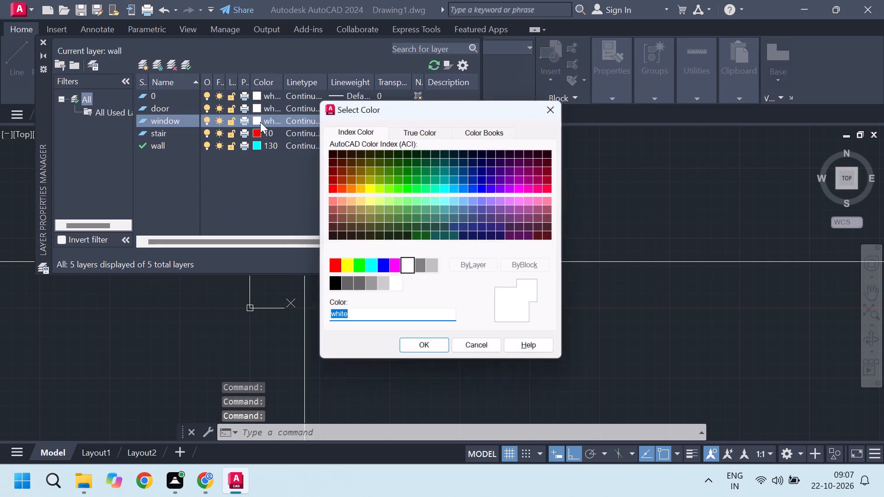
{"action": "left_click", "coordinate": [402, 192]}
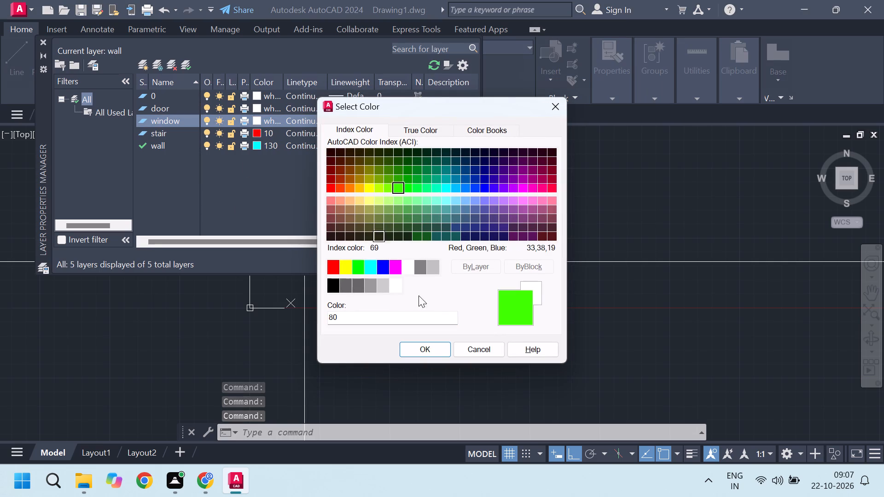
{"action": "left_click", "coordinate": [432, 349]}
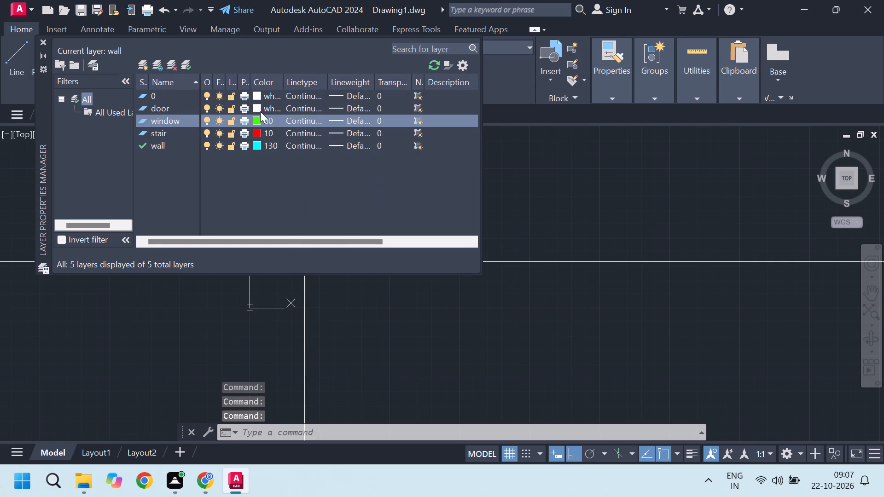
Set the door layer's color to index 150 (blue).
{"action": "left_click", "coordinate": [259, 109]}
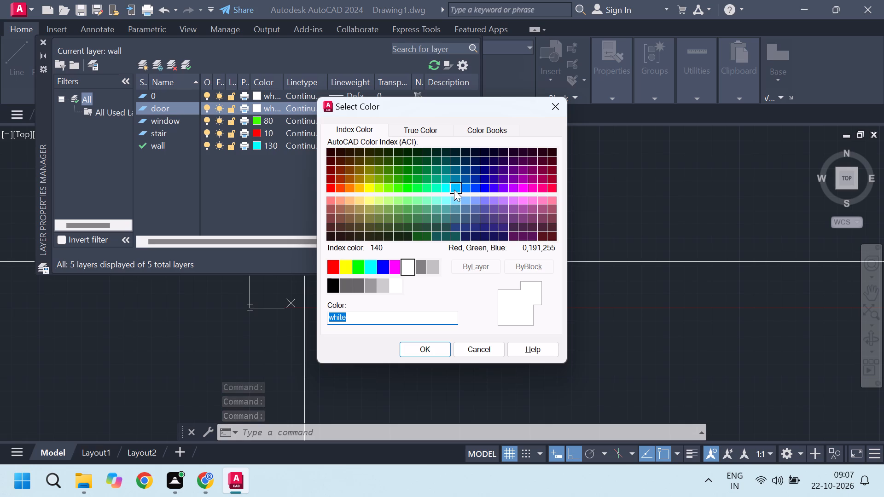
{"action": "left_click", "coordinate": [454, 190]}
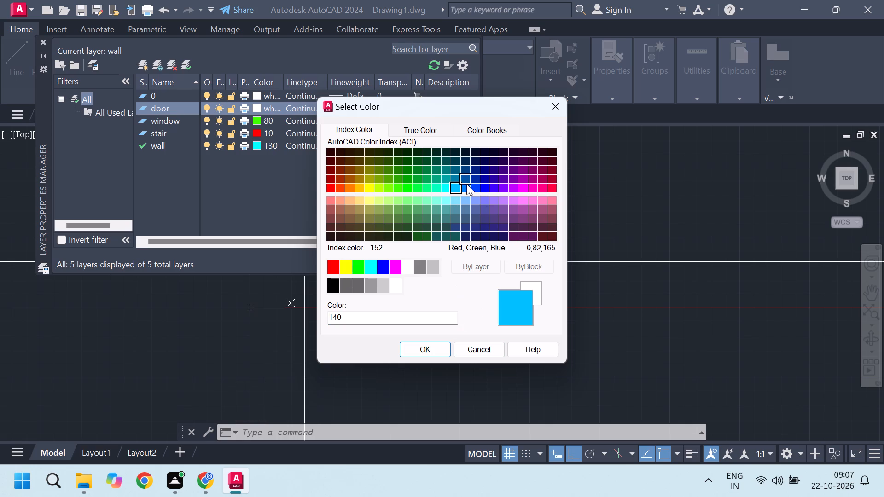
{"action": "left_click", "coordinate": [467, 189]}
{"action": "left_click", "coordinate": [439, 351]}
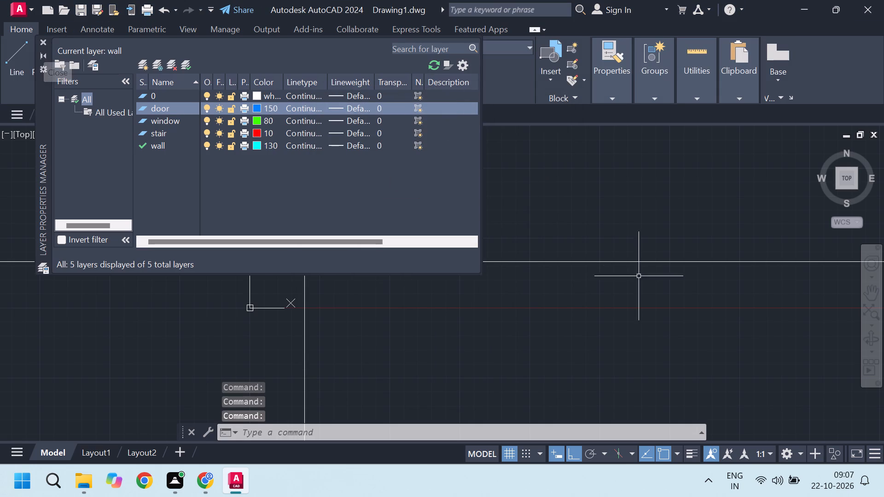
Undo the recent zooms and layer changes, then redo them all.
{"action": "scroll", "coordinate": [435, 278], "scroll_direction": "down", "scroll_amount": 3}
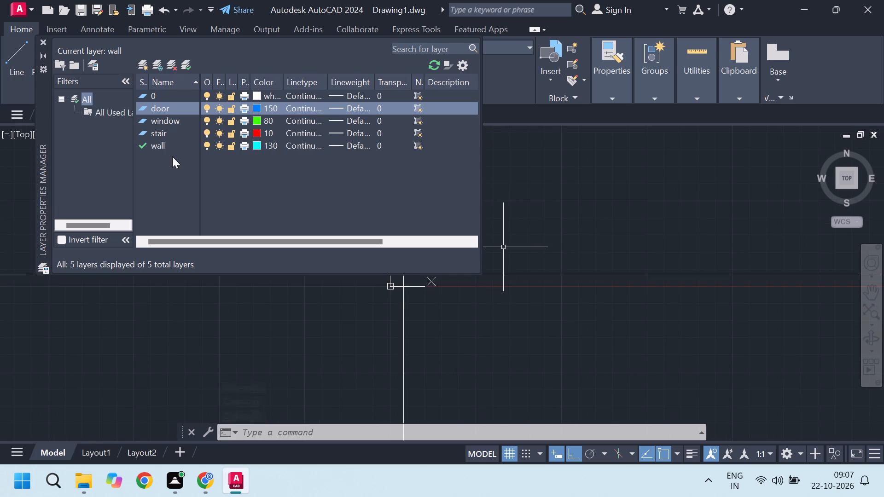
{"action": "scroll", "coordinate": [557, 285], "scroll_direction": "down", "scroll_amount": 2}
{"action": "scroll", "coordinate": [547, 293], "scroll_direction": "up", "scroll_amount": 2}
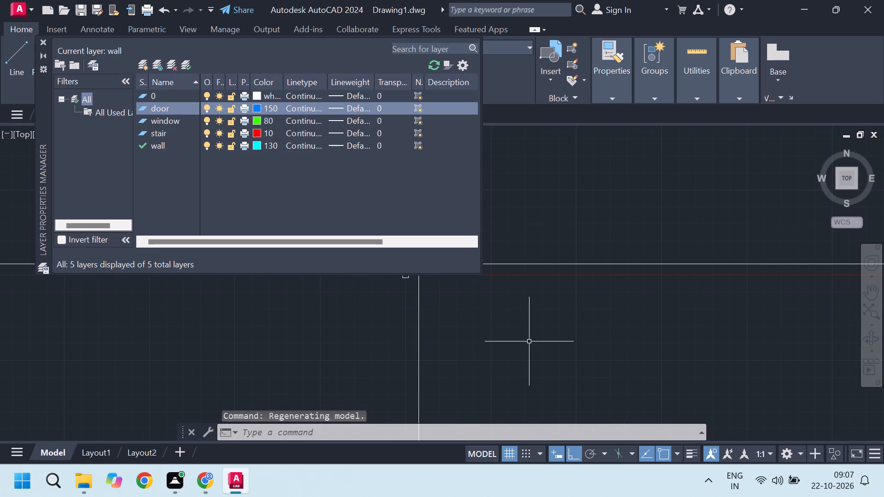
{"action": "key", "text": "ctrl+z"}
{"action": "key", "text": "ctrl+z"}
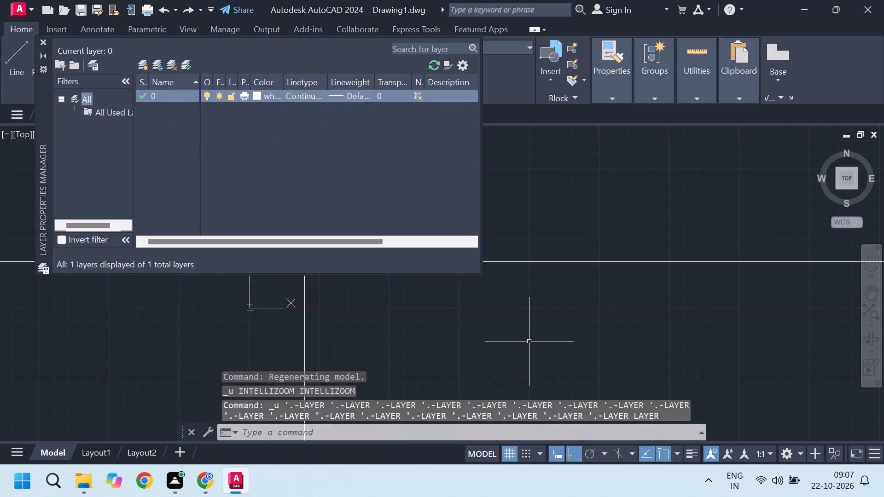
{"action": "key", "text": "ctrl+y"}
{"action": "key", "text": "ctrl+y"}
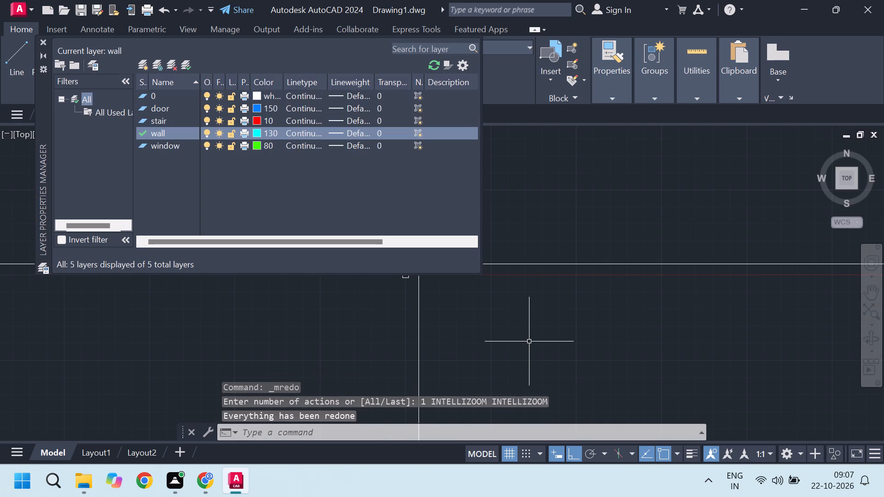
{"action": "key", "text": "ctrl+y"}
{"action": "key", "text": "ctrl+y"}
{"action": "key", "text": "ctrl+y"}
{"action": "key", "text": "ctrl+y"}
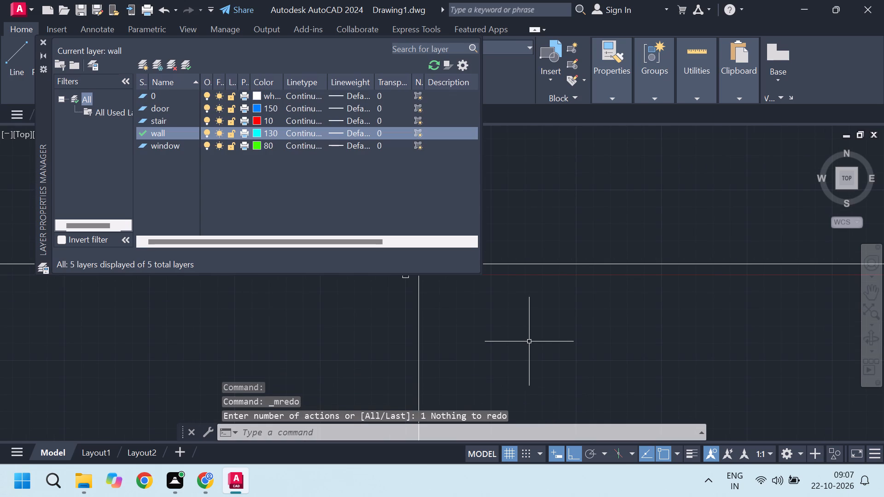
Close the Layer Properties Manager.
{"action": "left_click", "coordinate": [40, 42]}
{"action": "key", "text": "Escape"}
Erase the two crossing construction lines that lie on layer 0.
{"action": "scroll", "coordinate": [451, 274], "scroll_direction": "up", "scroll_amount": 3}
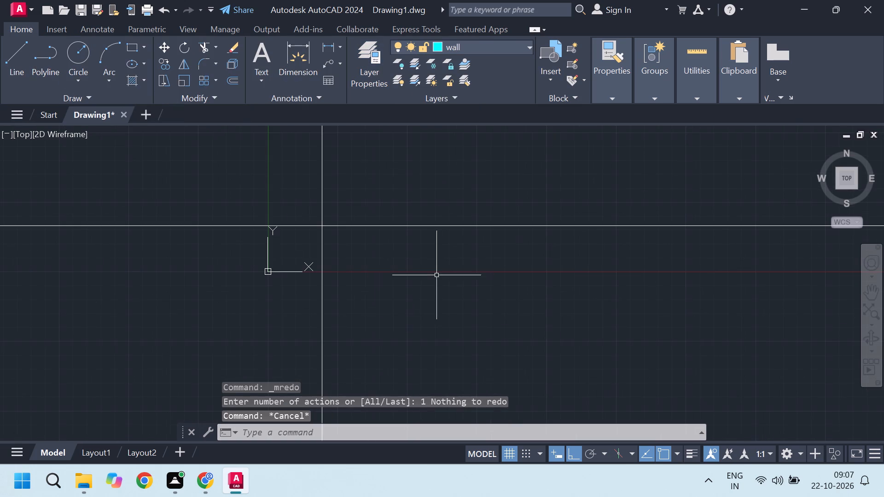
{"action": "left_click", "coordinate": [387, 277]}
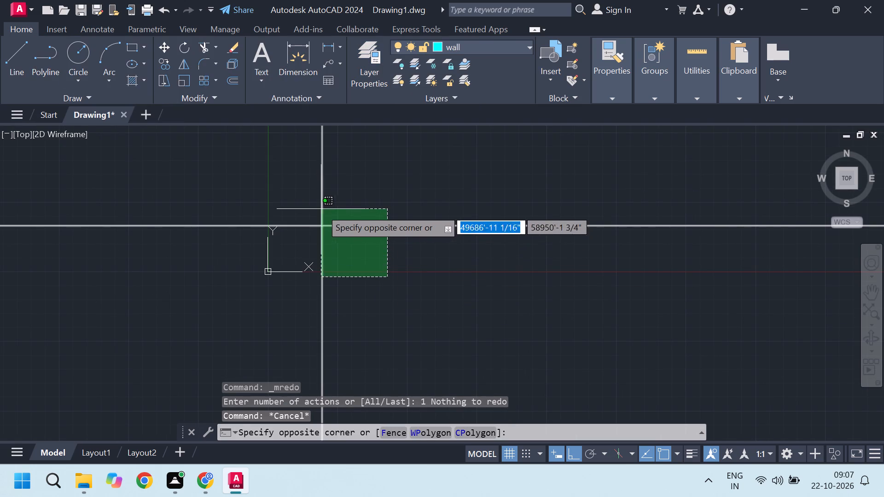
{"action": "left_click", "coordinate": [311, 202]}
{"action": "scroll", "coordinate": [336, 224], "scroll_direction": "up", "scroll_amount": 2}
{"action": "scroll", "coordinate": [341, 226], "scroll_direction": "down", "scroll_amount": 2}
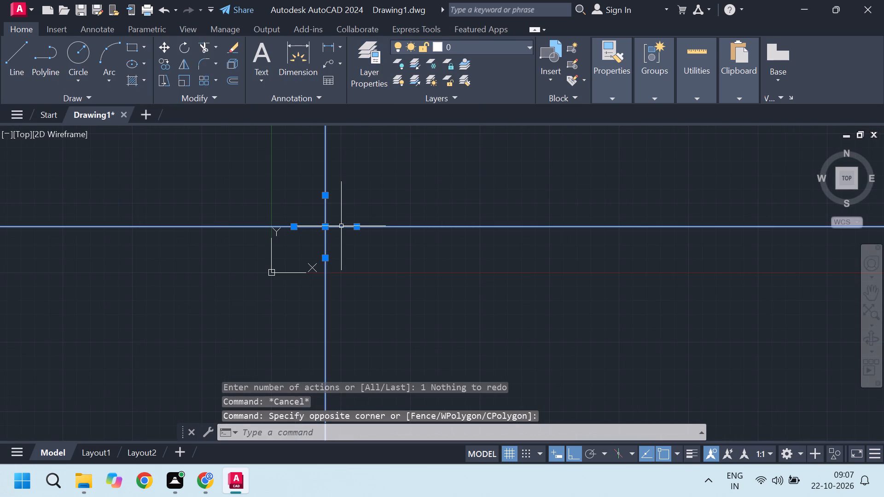
{"action": "key", "text": "Delete"}
Draw a vertical construction line (XLINE) on the wall layer, a short distance along positive X from the origin.
{"action": "scroll", "coordinate": [330, 237], "scroll_direction": "down", "scroll_amount": 2}
{"action": "middle_click_drag", "start_coordinate": [368, 200], "coordinate": [264, 314]}
{"action": "scroll", "coordinate": [268, 312], "scroll_direction": "down", "scroll_amount": 3}
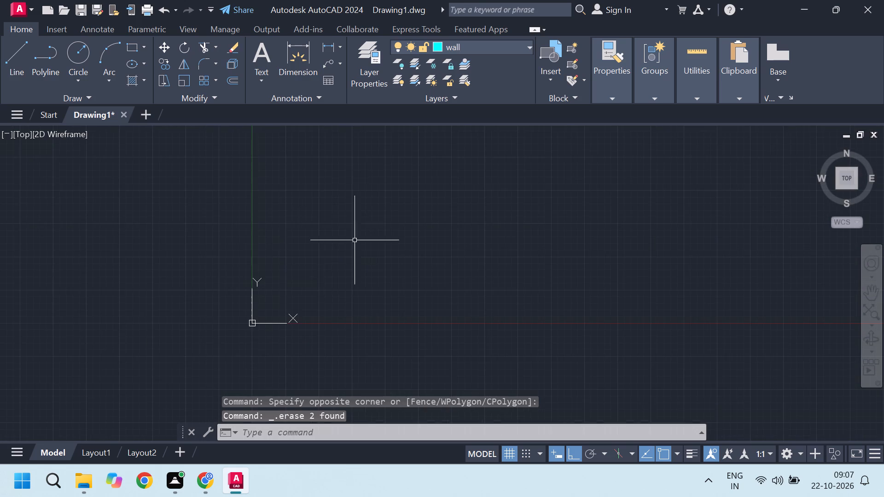
{"action": "middle_click_drag", "start_coordinate": [355, 224], "coordinate": [255, 283]}
{"action": "type", "text": "xl"}
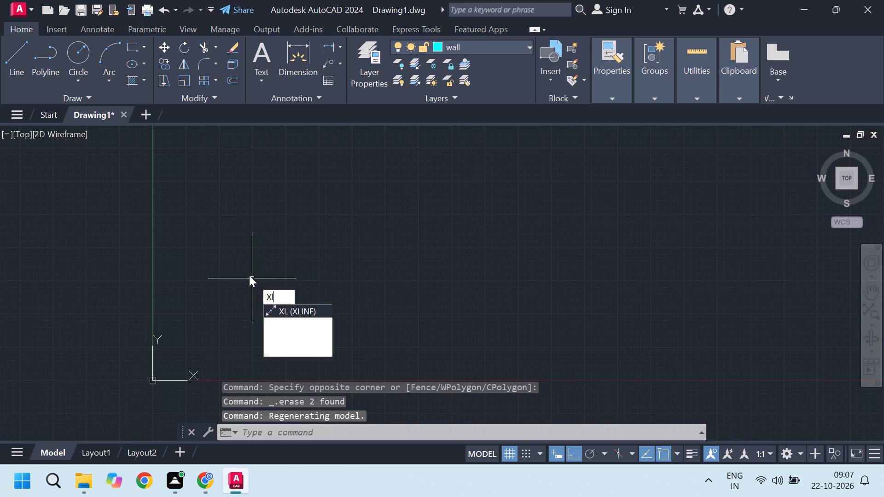
{"action": "key", "text": "Return"}
{"action": "left_click", "coordinate": [290, 204]}
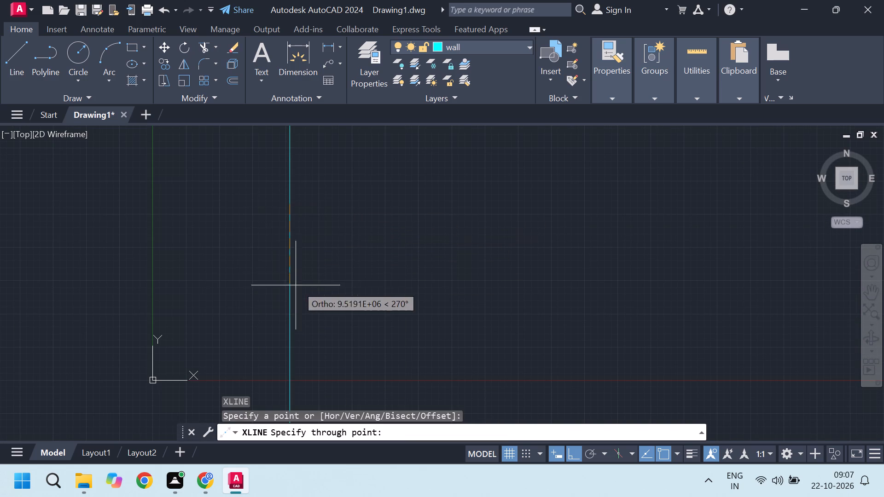
{"action": "left_click", "coordinate": [330, 257]}
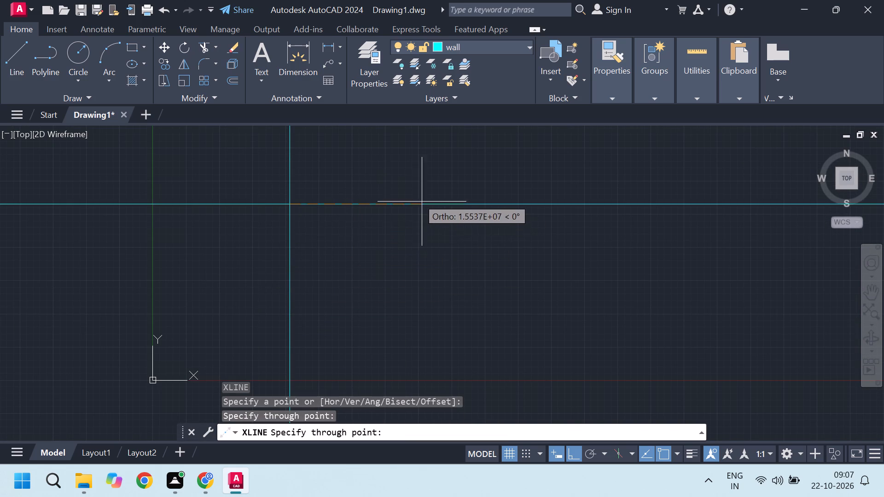
{"action": "scroll", "coordinate": [407, 186], "scroll_direction": "down", "scroll_amount": 3}
{"action": "scroll", "coordinate": [413, 182], "scroll_direction": "up", "scroll_amount": 3}
{"action": "key", "text": "Escape"}
Draw a horizontal construction line on the wall layer above the origin, starting from a point on the vertical construction line.
{"action": "scroll", "coordinate": [357, 255], "scroll_direction": "down", "scroll_amount": 10}
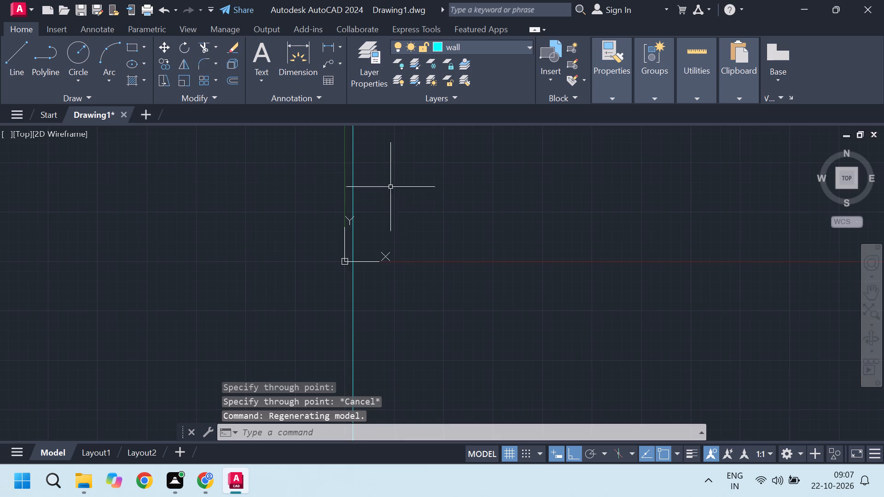
{"action": "scroll", "coordinate": [382, 182], "scroll_direction": "up", "scroll_amount": 4}
{"action": "key", "text": "Return"}
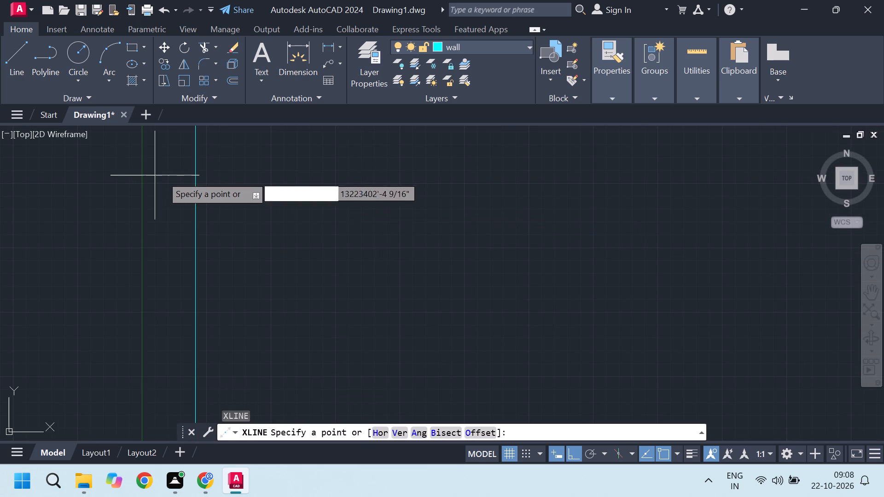
{"action": "left_click", "coordinate": [198, 177]}
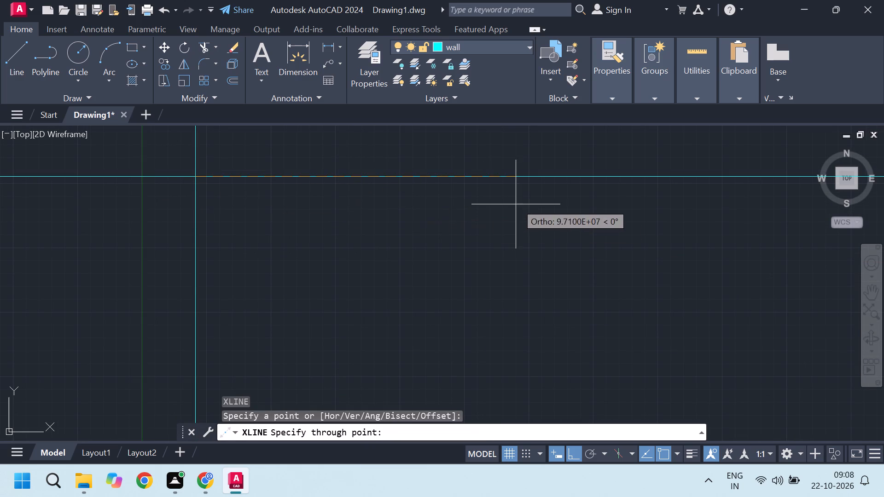
{"action": "left_click_drag", "start_coordinate": [517, 201], "coordinate": [512, 199]}
{"action": "scroll", "coordinate": [458, 185], "scroll_direction": "down", "scroll_amount": 7}
{"action": "scroll", "coordinate": [471, 199], "scroll_direction": "up", "scroll_amount": 4}
{"action": "key", "text": "Escape"}
{"action": "scroll", "coordinate": [471, 237], "scroll_direction": "down", "scroll_amount": 5}
{"action": "key", "text": "Escape"}
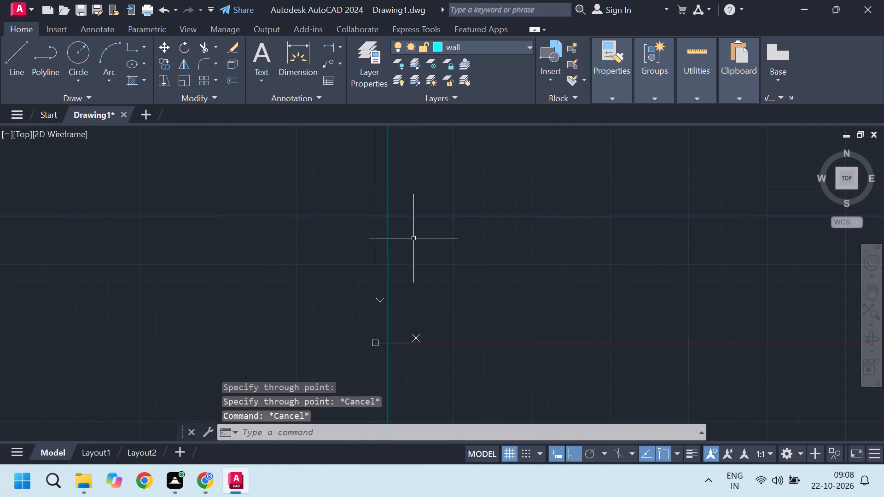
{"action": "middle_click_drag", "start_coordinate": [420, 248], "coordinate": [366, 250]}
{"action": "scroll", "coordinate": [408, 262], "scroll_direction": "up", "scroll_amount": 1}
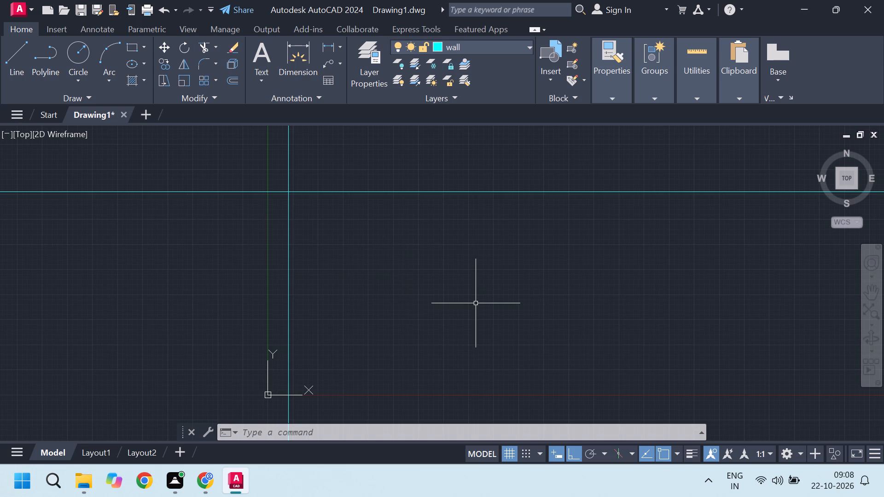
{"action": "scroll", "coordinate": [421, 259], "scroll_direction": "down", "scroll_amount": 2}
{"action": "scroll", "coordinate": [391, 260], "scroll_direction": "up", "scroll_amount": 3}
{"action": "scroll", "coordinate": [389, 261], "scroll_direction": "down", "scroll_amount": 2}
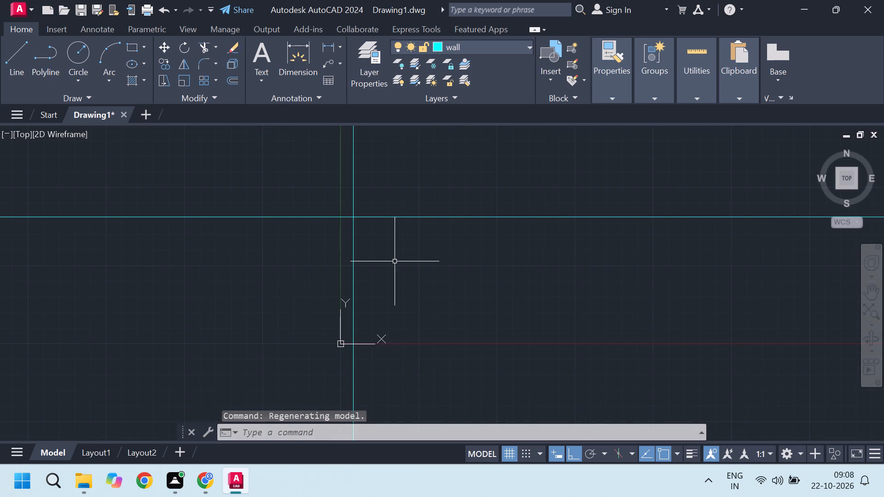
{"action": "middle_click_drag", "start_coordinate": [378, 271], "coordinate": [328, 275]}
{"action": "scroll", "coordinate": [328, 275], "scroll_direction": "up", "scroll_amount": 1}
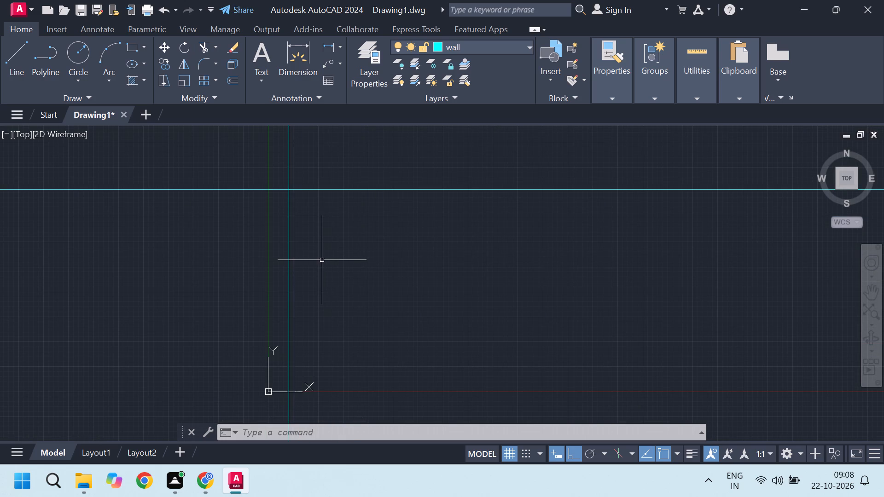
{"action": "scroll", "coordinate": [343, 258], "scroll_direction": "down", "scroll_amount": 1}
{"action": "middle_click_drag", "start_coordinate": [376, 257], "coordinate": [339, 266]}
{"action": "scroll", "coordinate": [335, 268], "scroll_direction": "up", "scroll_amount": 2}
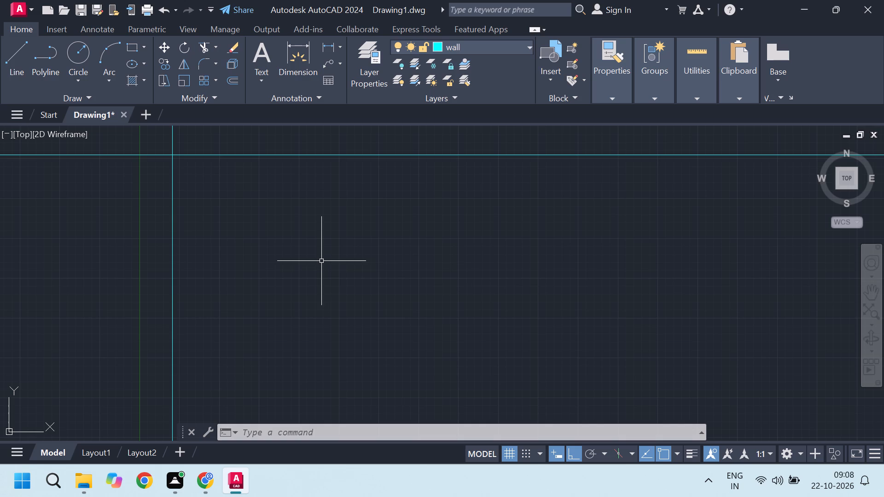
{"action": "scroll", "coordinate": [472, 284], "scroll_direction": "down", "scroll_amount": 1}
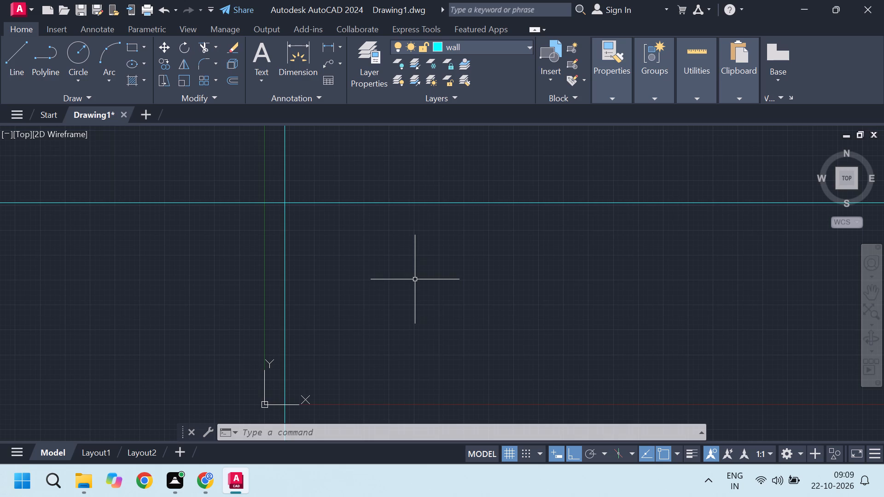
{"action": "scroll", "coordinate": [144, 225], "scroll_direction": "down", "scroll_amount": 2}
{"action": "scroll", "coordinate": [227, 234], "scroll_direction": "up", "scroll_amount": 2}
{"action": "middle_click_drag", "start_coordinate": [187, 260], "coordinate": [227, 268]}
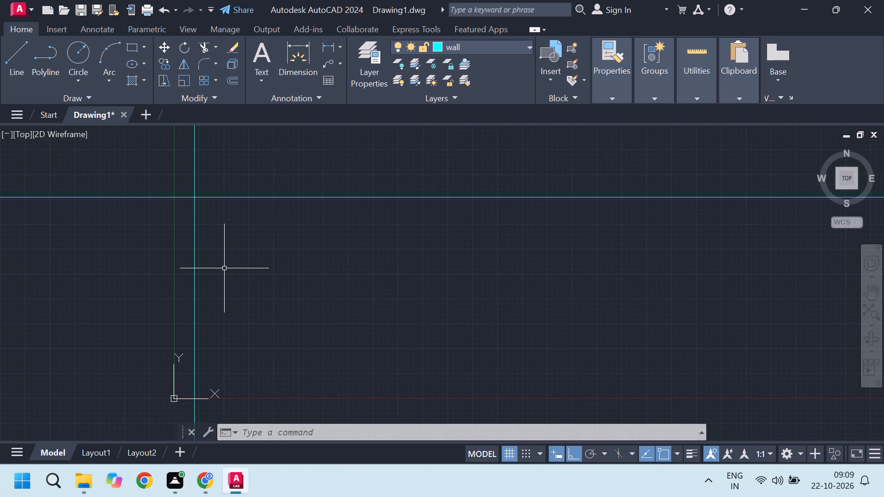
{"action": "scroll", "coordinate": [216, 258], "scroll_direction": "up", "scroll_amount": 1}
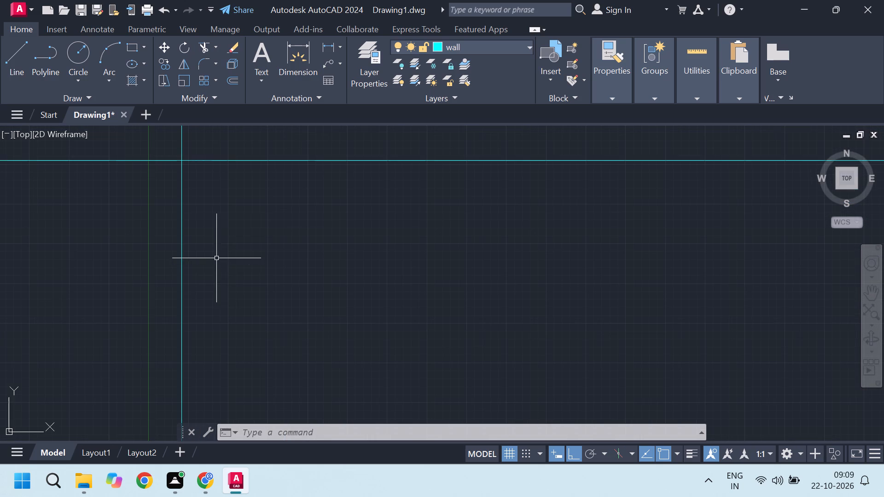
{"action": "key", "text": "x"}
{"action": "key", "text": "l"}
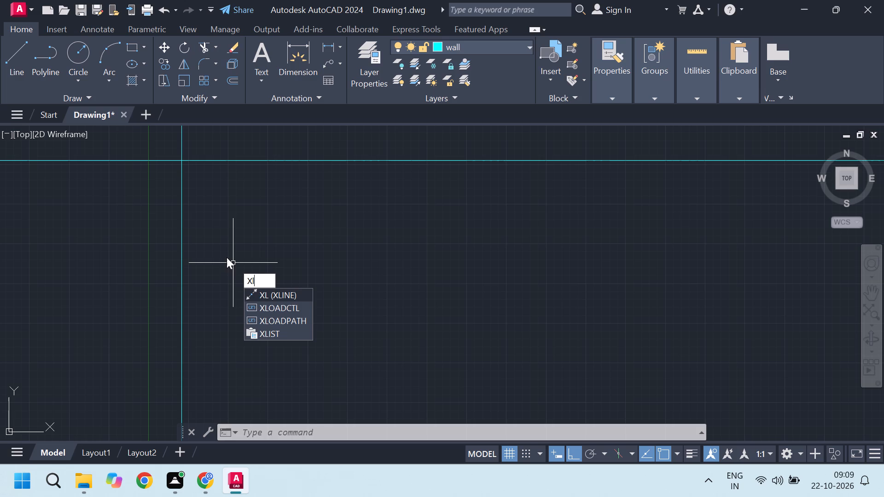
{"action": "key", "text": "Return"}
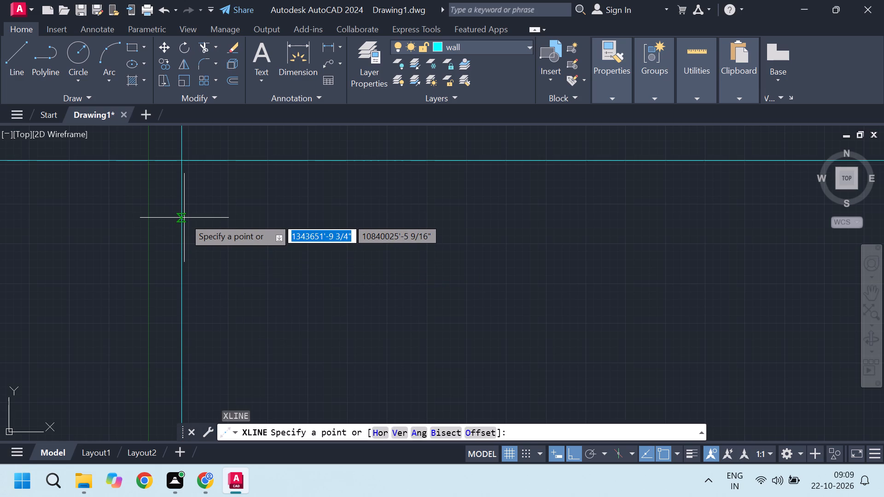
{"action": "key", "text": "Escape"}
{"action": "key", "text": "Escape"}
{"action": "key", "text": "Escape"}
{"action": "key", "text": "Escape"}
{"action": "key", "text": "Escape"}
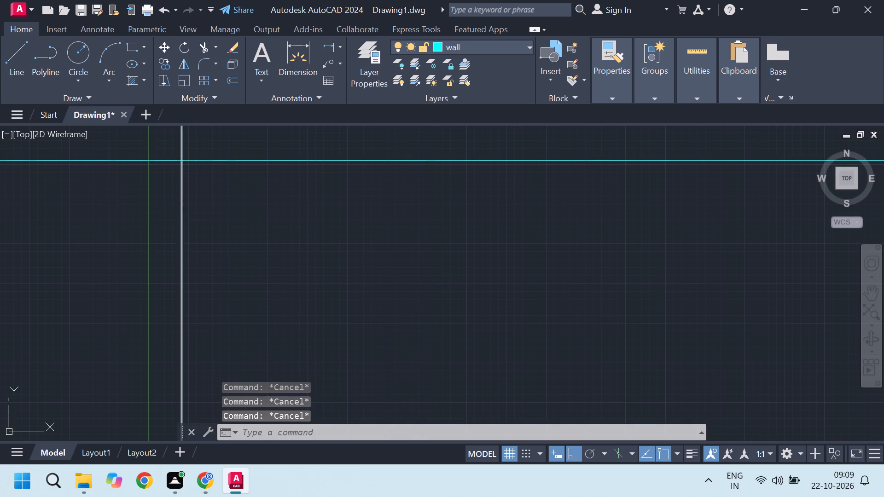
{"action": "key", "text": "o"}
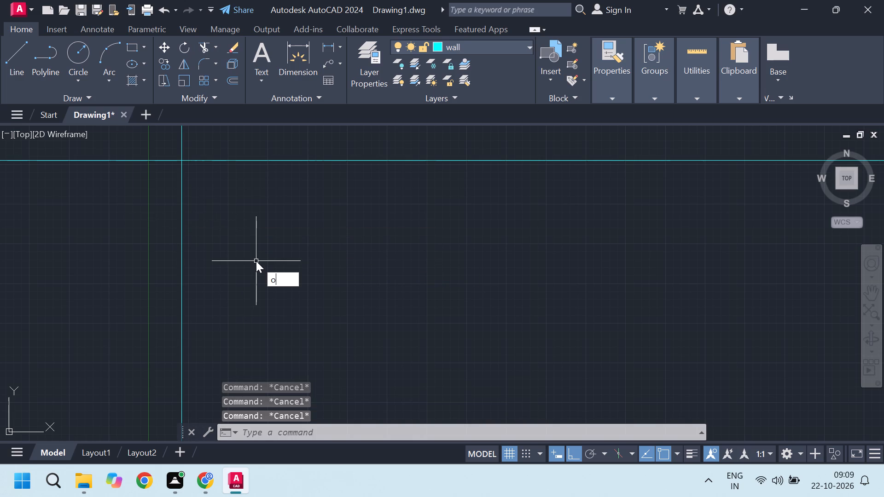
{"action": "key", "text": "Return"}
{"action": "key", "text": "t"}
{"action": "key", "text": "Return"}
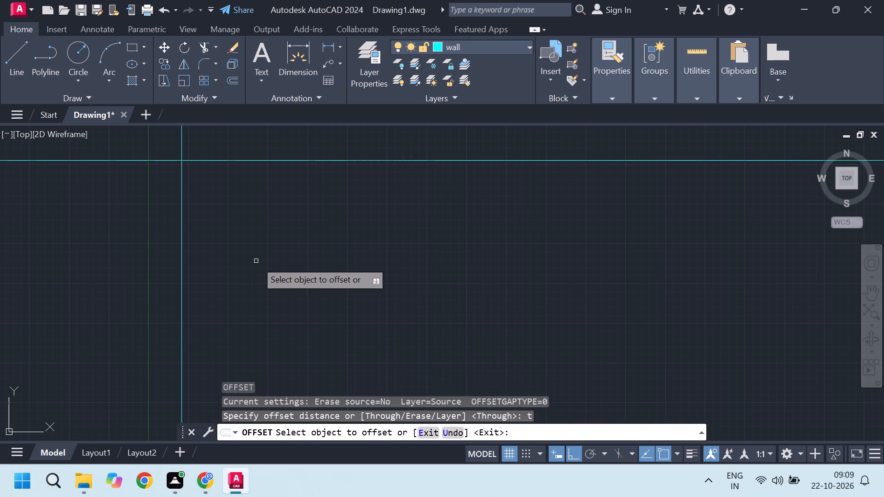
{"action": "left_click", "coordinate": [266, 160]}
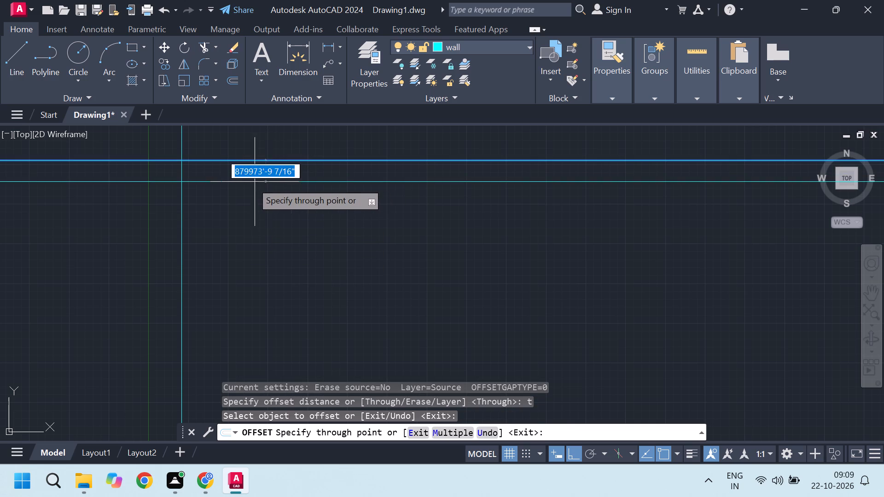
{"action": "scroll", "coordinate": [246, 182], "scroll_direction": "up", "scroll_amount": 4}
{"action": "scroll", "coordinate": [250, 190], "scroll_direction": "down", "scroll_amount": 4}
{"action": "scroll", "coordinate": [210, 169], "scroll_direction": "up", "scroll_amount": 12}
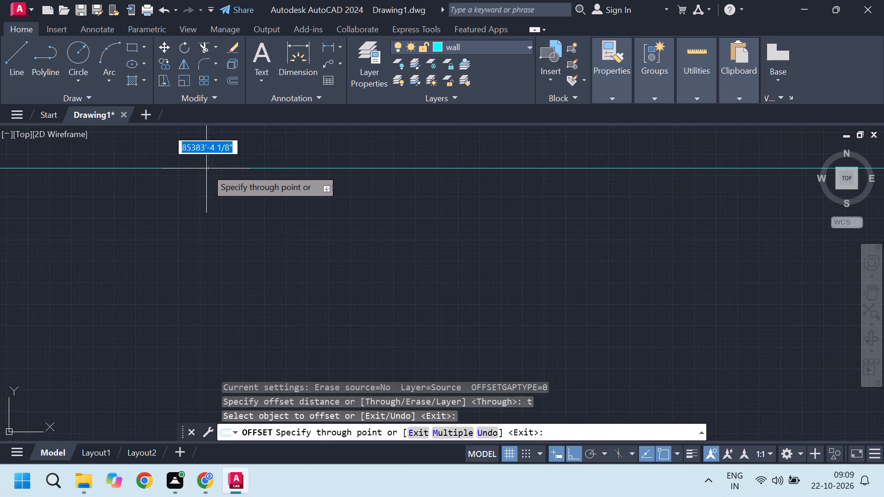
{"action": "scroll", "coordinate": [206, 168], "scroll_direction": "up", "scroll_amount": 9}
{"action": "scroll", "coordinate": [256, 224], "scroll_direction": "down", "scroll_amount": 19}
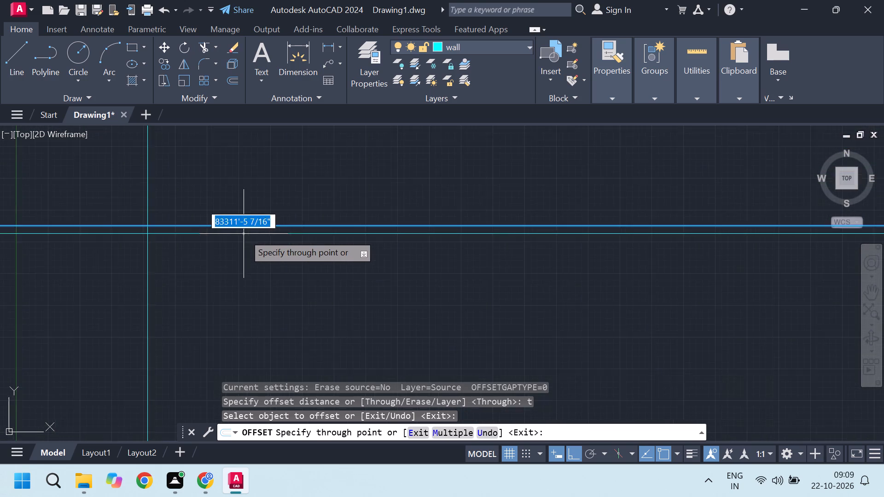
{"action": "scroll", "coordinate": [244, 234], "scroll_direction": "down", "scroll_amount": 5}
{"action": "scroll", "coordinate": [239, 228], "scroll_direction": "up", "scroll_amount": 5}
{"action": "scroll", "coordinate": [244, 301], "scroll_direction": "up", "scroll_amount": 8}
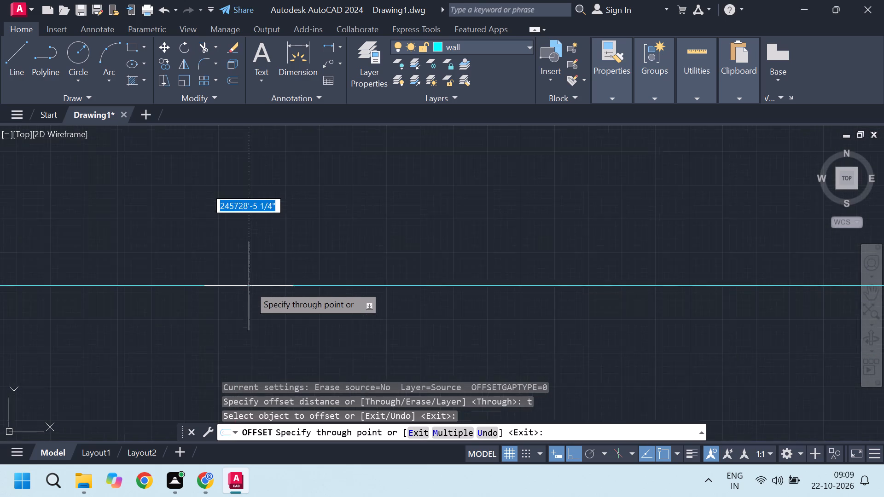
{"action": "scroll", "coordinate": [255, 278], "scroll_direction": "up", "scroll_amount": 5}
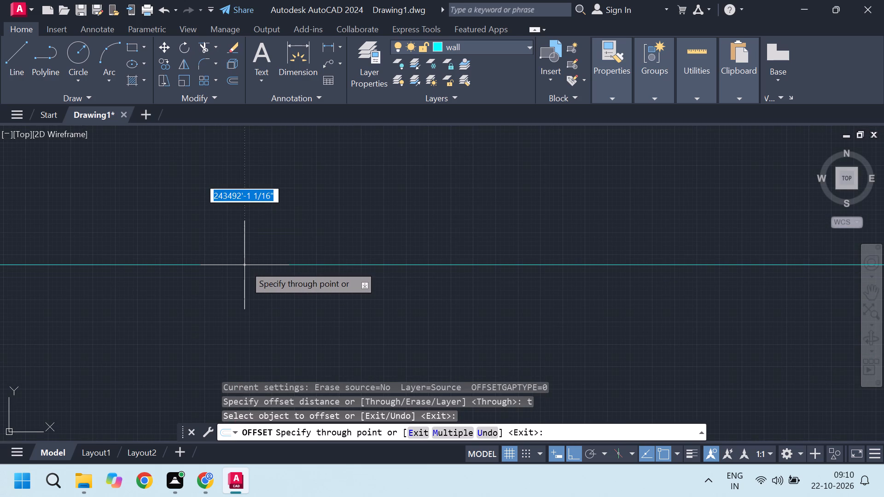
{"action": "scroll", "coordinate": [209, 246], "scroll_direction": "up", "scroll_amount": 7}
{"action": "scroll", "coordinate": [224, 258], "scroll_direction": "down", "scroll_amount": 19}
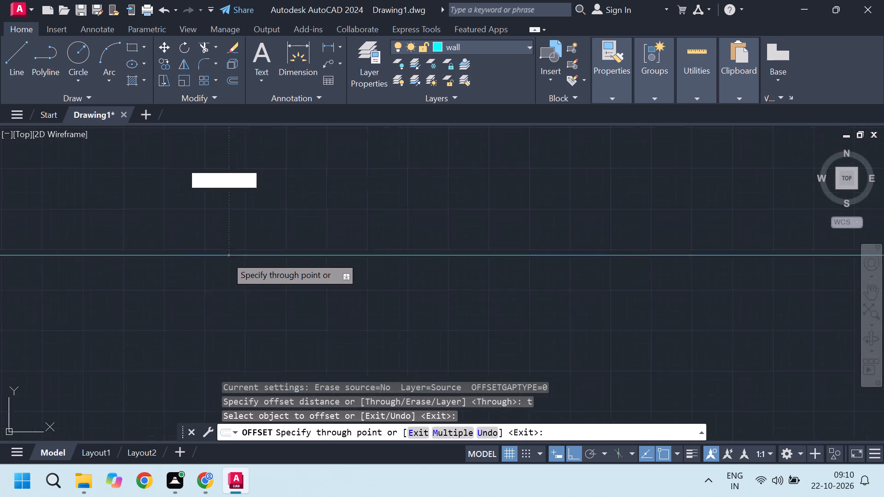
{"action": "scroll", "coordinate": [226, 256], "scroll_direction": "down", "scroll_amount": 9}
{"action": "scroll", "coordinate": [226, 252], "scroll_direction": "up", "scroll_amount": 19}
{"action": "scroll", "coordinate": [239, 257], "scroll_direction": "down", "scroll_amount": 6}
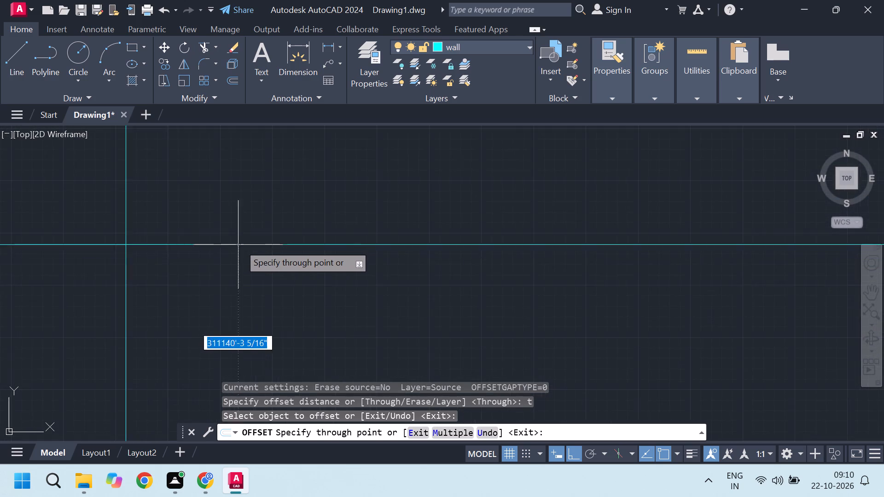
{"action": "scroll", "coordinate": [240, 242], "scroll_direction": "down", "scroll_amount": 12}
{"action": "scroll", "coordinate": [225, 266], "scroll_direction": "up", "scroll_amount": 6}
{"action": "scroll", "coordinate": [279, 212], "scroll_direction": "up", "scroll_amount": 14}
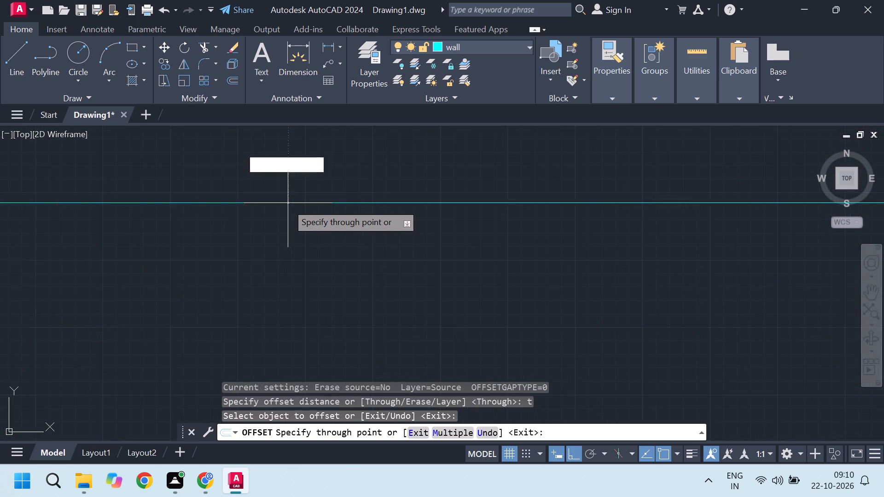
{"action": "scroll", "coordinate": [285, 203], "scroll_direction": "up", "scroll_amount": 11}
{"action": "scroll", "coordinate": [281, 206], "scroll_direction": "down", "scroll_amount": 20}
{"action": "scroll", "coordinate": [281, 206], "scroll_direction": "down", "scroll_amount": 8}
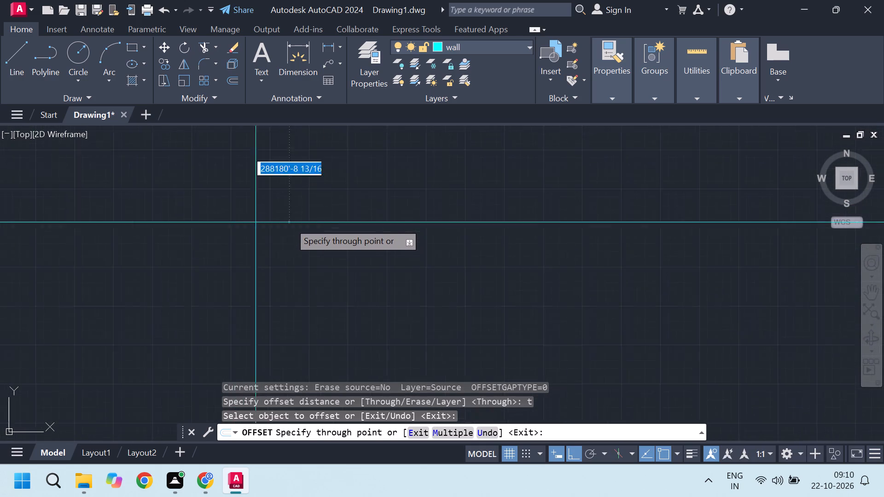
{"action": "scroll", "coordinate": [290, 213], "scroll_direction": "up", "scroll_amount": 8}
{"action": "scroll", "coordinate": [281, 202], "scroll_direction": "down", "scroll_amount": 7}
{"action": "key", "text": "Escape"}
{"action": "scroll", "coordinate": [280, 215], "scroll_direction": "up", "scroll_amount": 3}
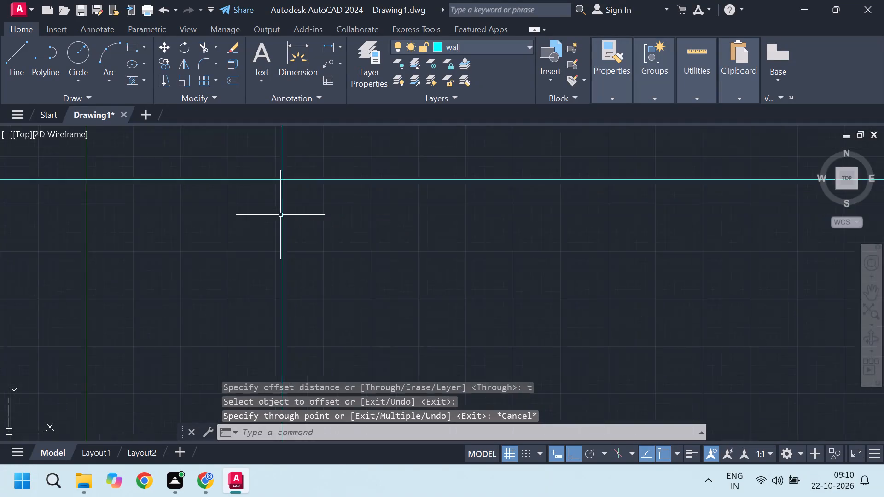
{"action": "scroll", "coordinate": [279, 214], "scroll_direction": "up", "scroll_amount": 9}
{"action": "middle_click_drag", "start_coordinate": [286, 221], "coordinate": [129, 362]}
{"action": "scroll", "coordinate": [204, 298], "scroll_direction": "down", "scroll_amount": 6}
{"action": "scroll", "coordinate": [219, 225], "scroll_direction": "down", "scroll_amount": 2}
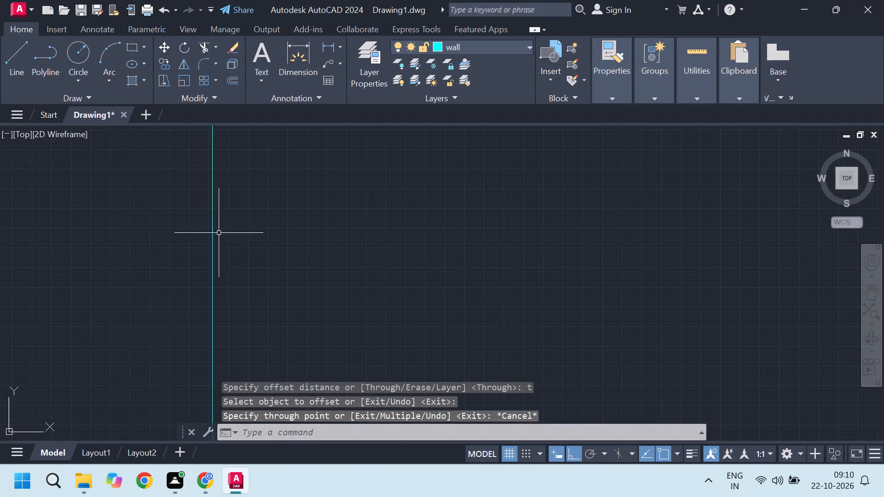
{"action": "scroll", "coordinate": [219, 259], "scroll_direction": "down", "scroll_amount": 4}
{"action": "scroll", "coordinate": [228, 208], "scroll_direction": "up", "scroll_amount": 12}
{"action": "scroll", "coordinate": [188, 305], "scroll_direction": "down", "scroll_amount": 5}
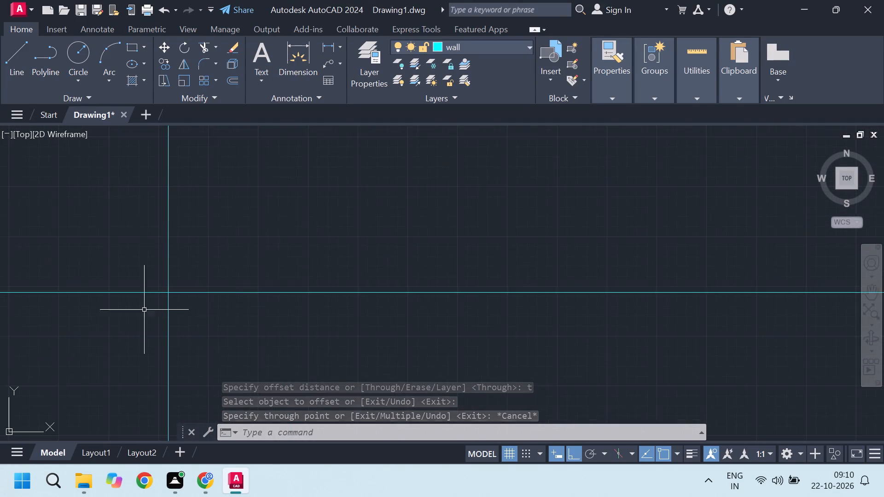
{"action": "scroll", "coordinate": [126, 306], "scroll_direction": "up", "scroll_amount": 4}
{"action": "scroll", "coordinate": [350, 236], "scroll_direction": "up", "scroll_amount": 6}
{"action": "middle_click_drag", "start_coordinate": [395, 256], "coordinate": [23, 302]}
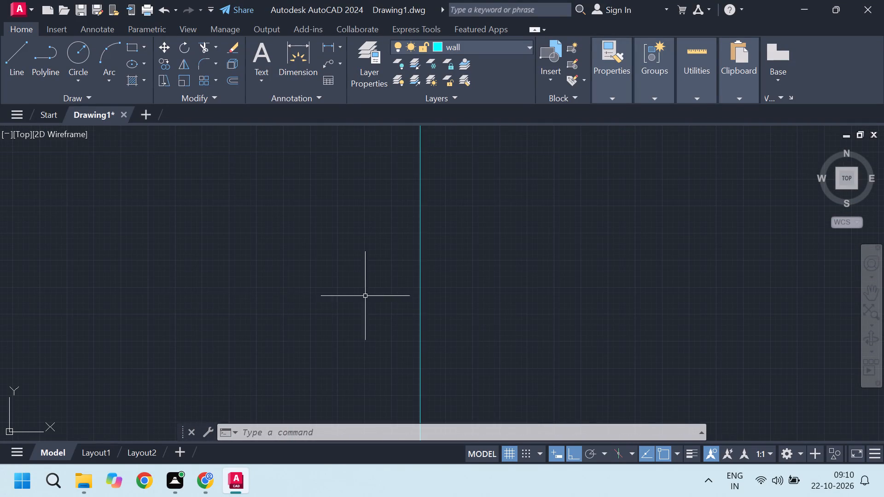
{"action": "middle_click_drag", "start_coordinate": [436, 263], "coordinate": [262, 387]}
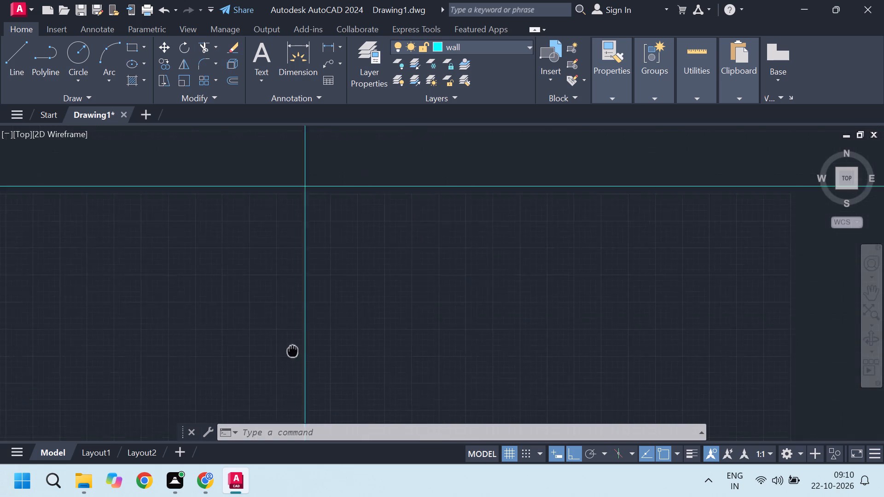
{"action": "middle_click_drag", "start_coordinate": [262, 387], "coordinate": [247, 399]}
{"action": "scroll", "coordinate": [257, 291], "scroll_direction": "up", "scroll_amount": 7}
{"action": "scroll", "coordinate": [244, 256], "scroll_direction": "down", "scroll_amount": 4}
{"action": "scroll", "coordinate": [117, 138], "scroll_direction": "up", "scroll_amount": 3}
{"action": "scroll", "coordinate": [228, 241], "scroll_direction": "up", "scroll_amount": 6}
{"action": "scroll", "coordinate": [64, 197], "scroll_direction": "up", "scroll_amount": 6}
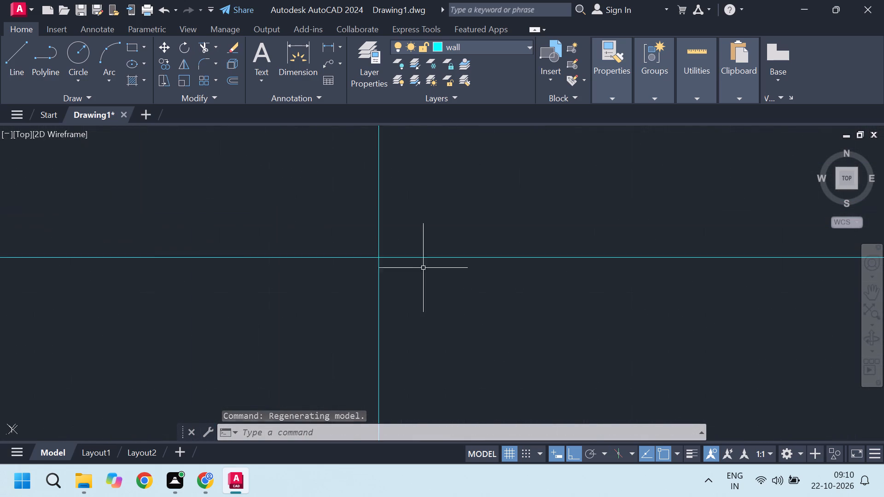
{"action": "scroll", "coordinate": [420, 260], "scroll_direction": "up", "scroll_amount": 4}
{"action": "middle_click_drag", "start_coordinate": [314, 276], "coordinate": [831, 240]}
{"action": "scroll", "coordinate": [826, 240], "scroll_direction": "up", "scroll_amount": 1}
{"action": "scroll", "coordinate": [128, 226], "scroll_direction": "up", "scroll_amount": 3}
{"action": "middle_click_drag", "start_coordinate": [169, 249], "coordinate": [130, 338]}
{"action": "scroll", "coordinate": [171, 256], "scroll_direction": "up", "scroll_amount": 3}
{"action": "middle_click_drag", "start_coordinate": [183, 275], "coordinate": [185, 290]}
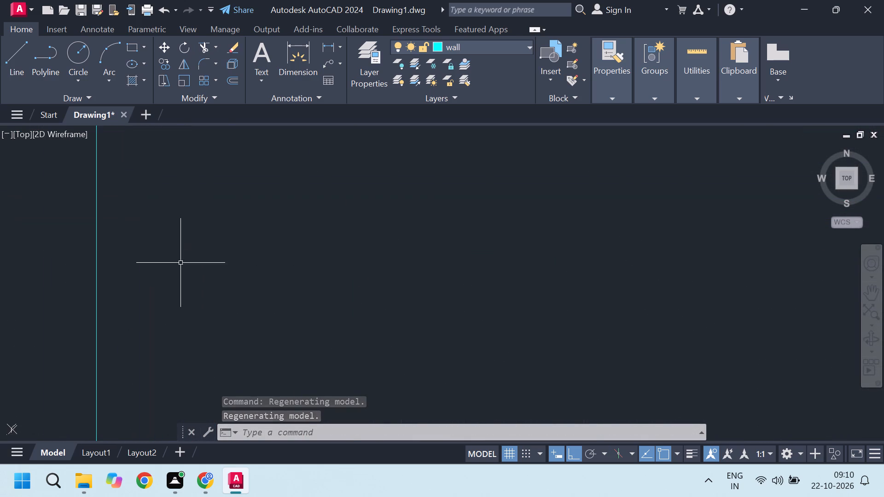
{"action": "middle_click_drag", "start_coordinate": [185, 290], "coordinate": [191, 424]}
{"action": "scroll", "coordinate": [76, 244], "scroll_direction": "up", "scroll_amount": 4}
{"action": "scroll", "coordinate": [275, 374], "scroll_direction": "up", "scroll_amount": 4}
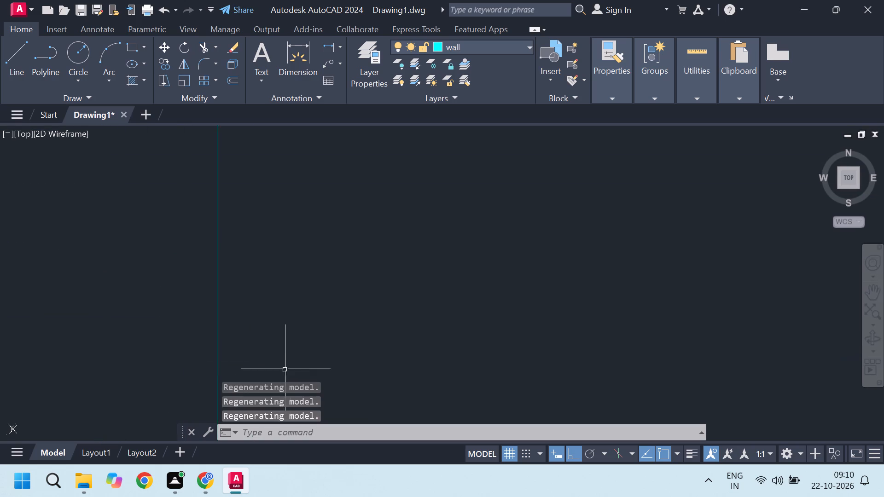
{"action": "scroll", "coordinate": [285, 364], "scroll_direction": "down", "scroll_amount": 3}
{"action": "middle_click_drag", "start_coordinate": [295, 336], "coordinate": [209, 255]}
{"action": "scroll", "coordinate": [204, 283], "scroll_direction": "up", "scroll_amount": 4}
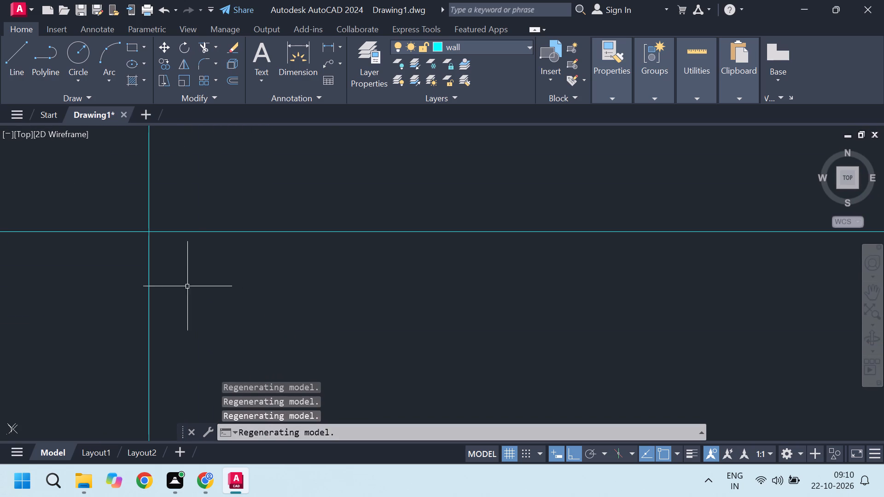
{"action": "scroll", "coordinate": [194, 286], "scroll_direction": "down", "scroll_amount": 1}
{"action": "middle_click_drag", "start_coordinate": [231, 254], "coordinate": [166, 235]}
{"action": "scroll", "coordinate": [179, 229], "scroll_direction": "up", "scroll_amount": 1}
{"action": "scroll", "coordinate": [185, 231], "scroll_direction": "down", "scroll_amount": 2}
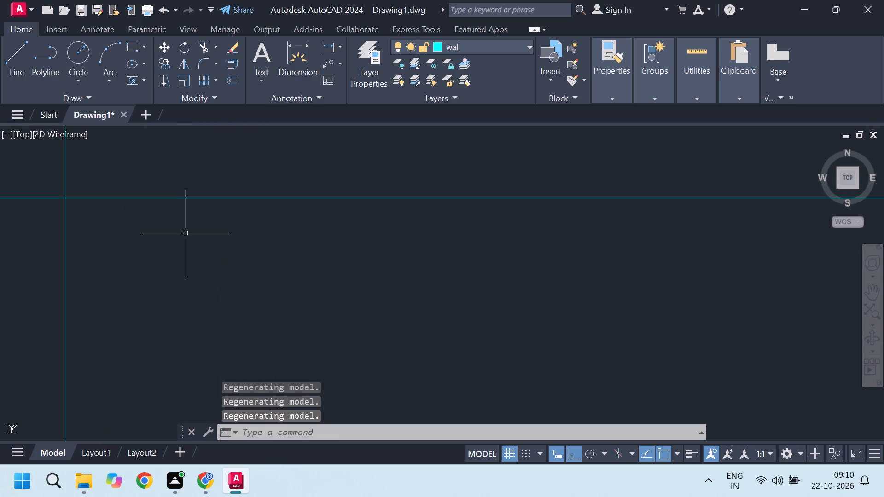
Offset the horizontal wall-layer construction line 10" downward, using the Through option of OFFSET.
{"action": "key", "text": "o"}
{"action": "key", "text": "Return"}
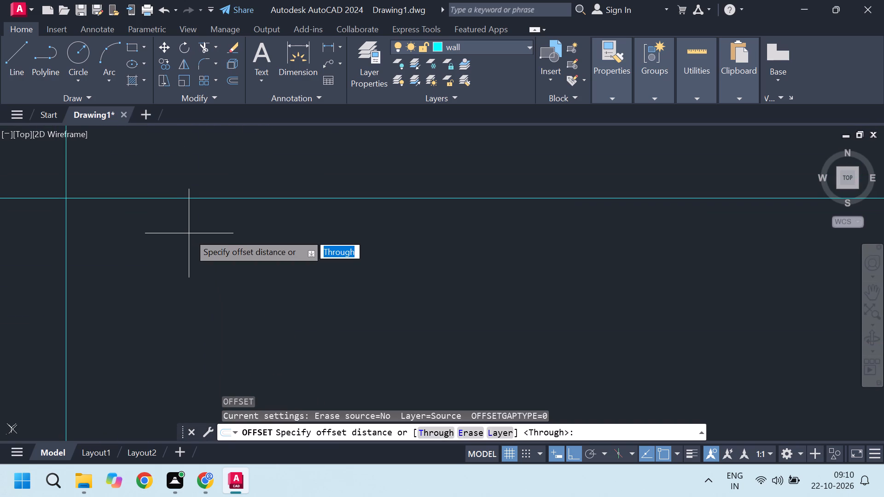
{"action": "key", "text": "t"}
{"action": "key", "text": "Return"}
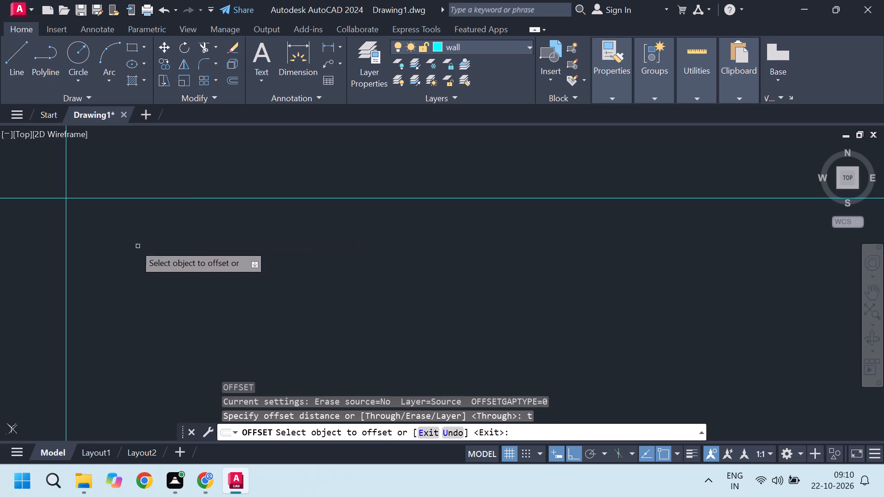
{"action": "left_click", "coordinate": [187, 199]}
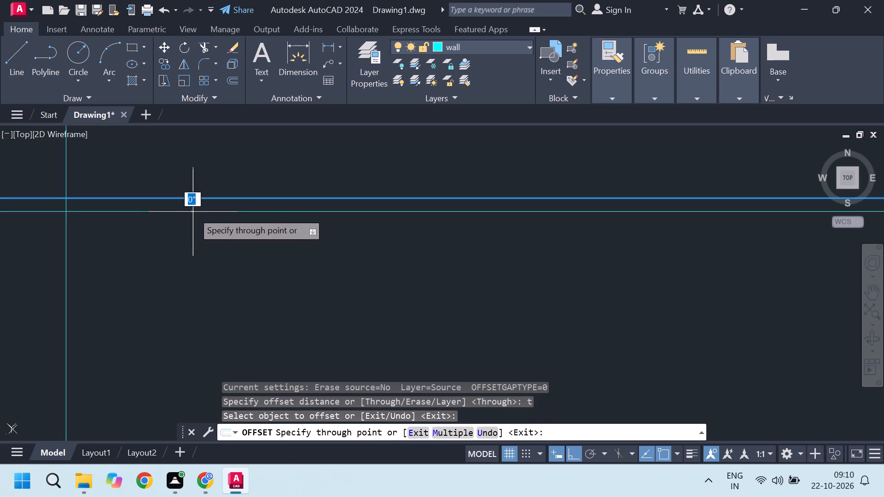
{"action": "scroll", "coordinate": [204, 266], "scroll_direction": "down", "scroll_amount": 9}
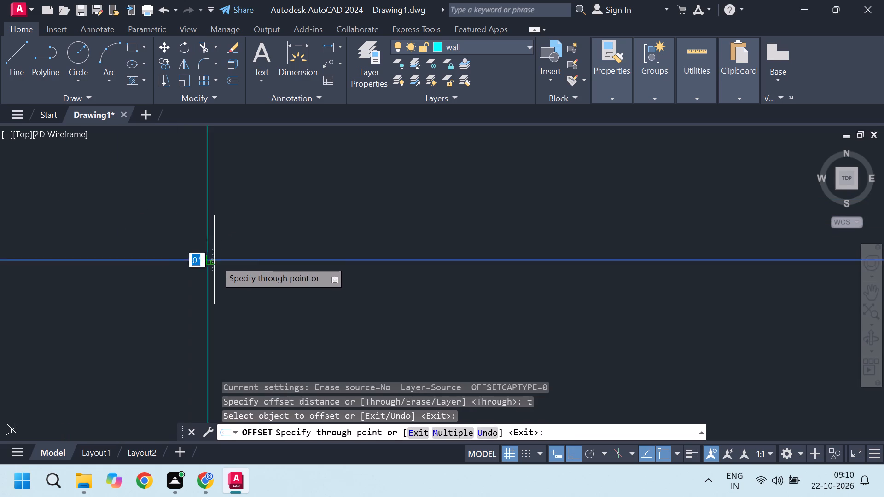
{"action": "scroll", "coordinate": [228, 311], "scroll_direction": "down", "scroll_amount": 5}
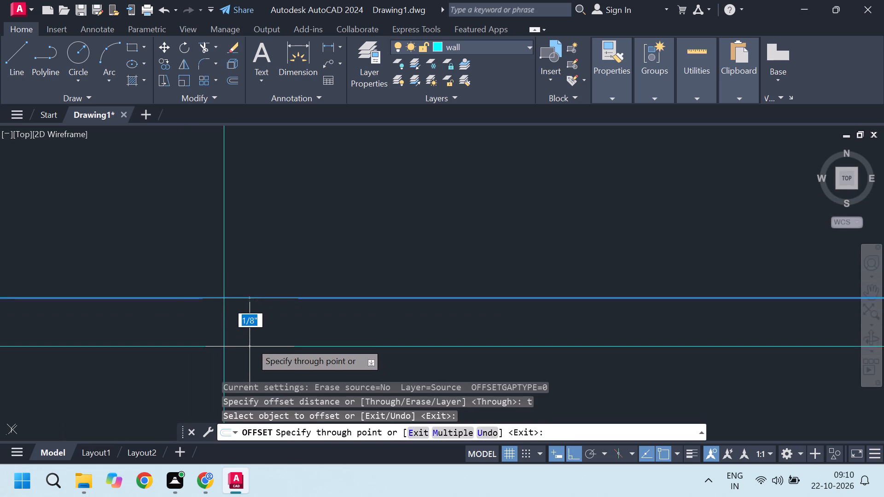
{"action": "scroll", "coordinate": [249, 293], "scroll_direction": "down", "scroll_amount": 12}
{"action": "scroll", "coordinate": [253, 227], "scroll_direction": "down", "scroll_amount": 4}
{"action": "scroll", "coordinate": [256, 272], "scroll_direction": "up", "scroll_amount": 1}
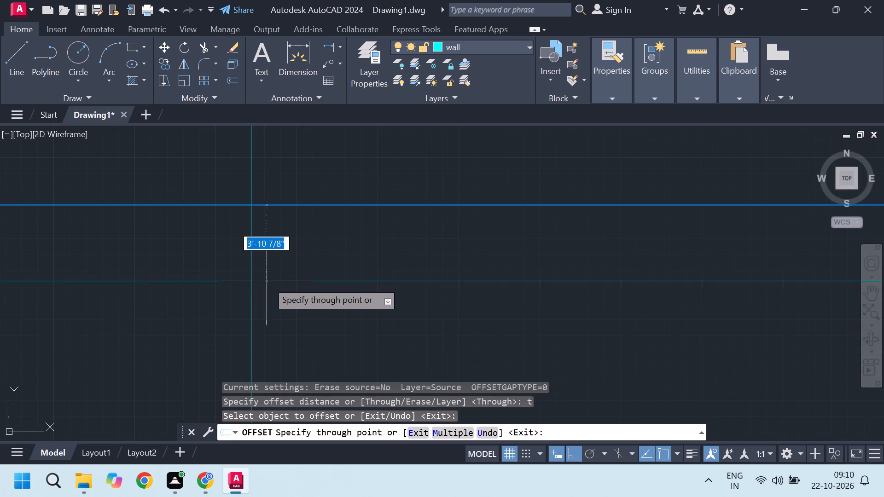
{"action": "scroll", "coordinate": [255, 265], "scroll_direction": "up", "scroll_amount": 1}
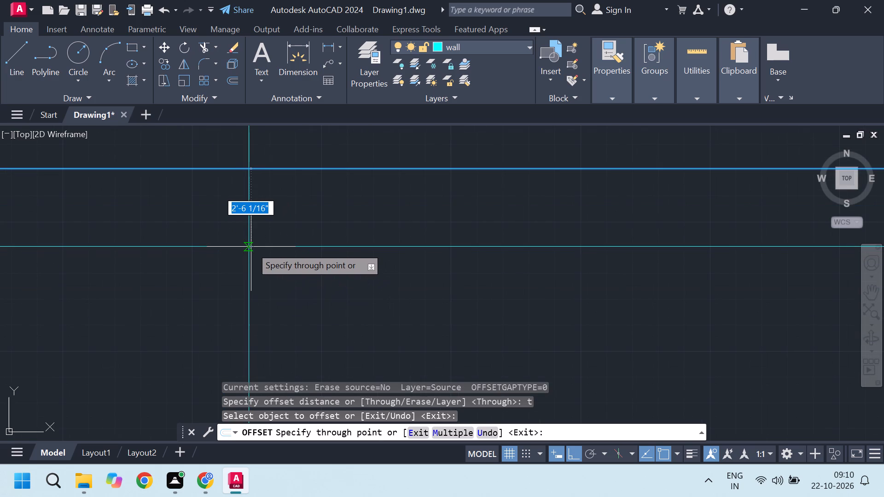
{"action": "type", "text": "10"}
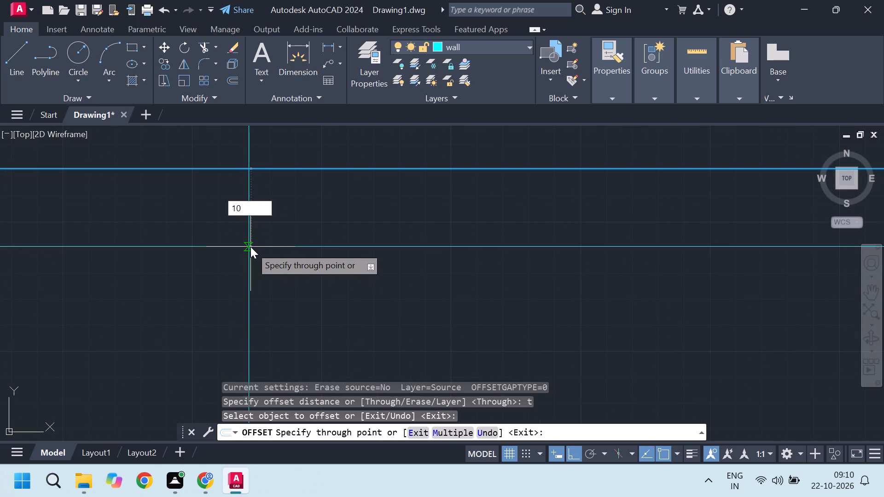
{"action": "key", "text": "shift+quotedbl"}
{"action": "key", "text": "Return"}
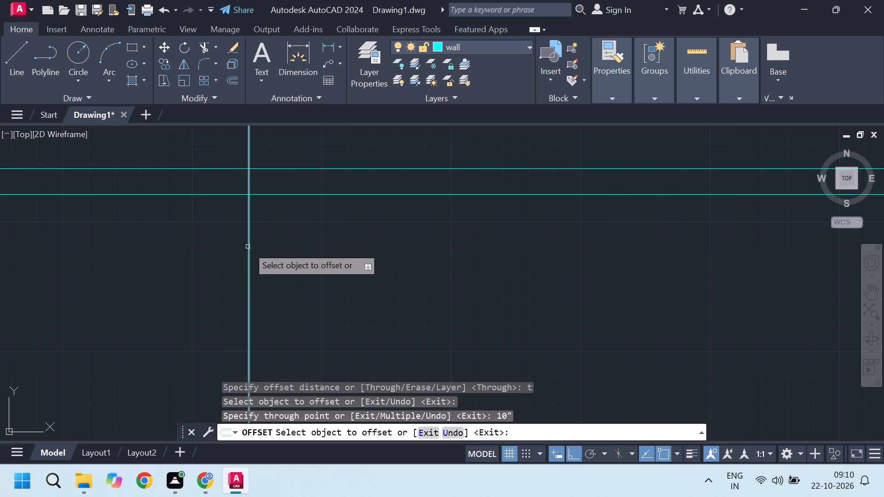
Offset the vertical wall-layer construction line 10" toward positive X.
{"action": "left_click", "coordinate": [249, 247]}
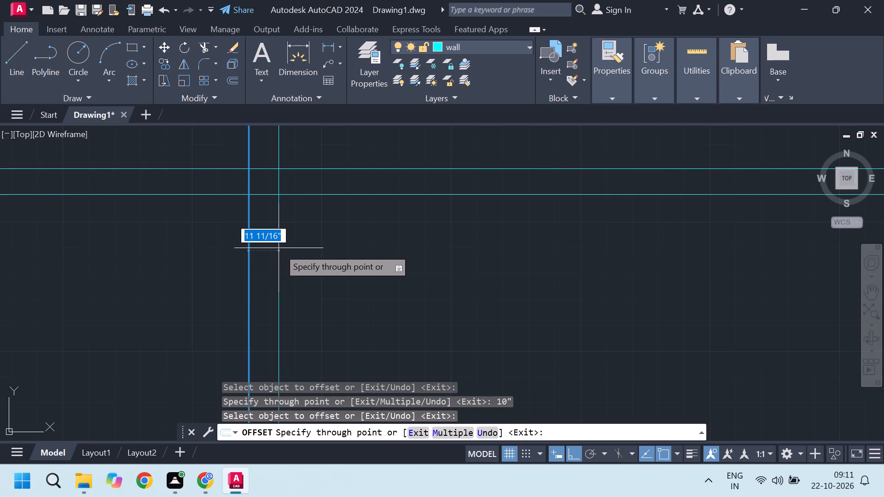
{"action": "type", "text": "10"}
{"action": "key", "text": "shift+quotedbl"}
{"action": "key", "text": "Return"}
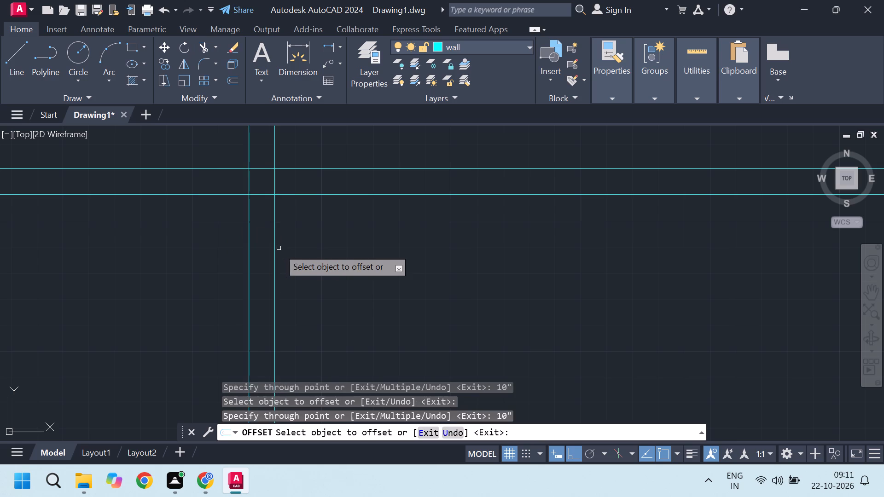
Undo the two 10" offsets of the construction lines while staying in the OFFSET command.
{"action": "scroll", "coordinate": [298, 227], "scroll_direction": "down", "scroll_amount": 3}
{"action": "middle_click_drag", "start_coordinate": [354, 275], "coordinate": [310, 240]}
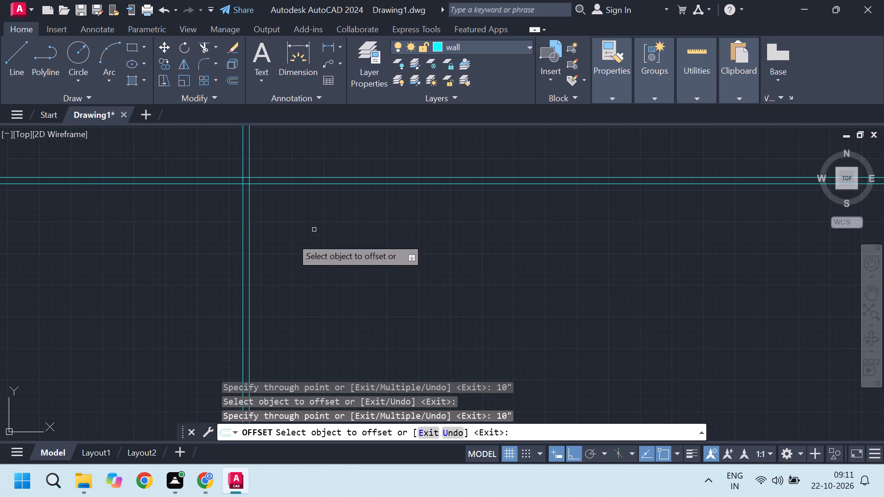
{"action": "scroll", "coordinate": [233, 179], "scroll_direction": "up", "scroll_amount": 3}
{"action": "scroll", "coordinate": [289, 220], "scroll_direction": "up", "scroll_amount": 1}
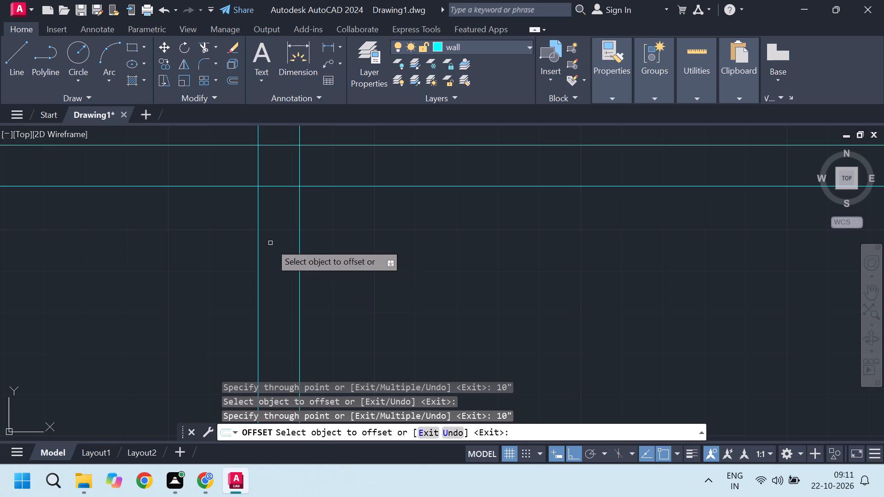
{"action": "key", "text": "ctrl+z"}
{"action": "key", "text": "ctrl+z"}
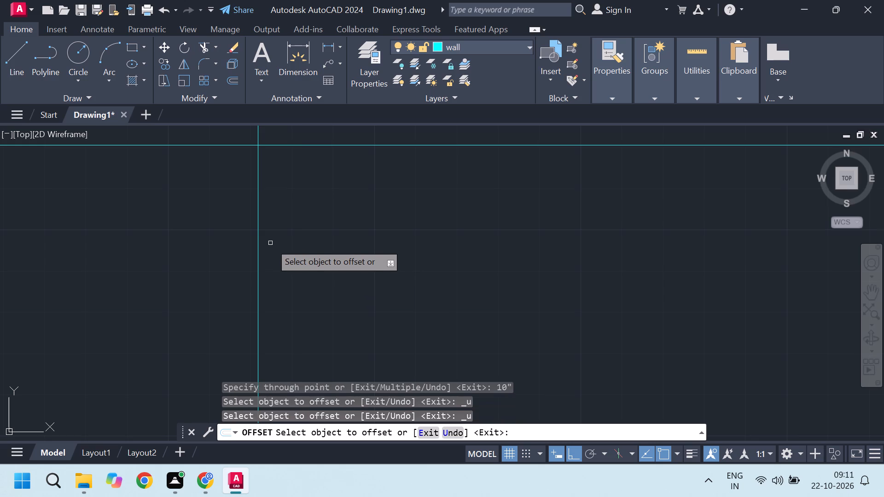
Offset the horizontal wall-layer construction line 9" downward.
{"action": "left_click", "coordinate": [400, 146]}
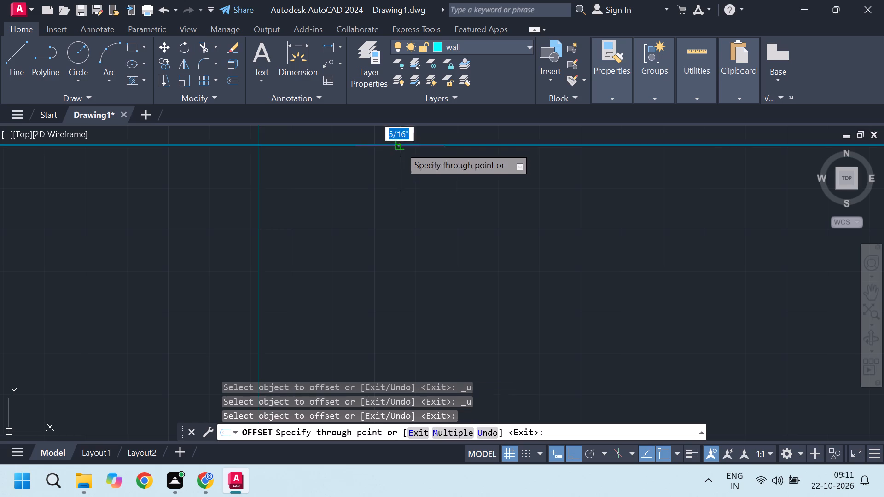
{"action": "key", "text": "9"}
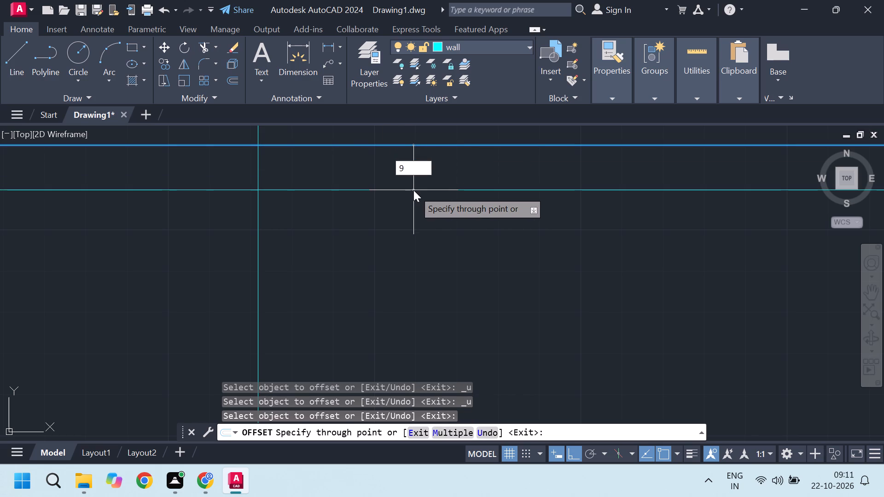
{"action": "key", "text": "Return"}
{"action": "key", "text": "backslash"}
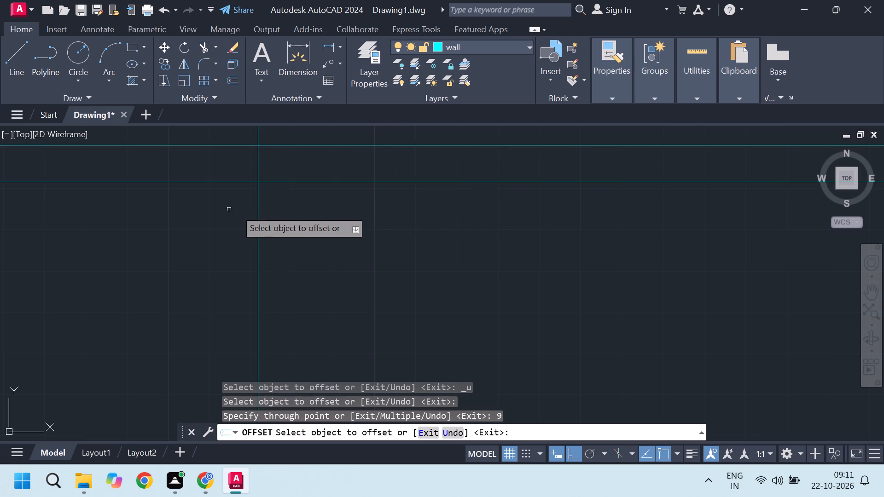
Offset the vertical wall-layer construction line 9" toward positive X.
{"action": "left_click", "coordinate": [260, 219]}
{"action": "left_click", "coordinate": [259, 219]}
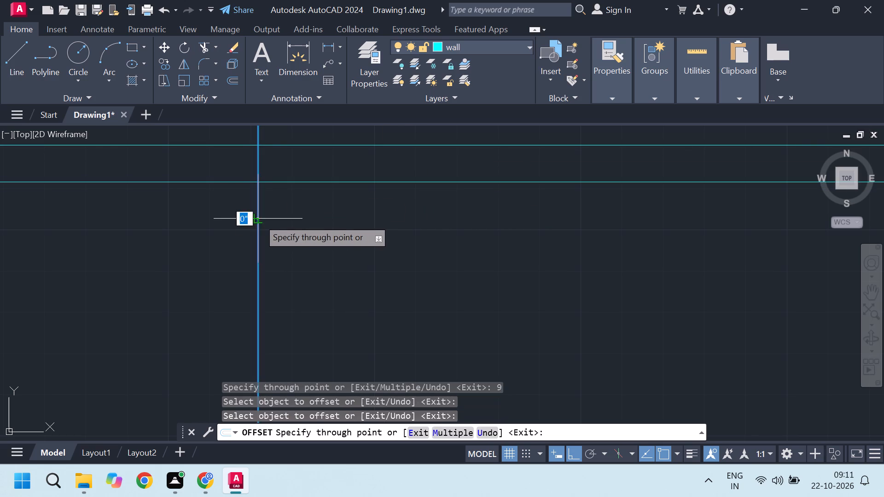
{"action": "key", "text": "9"}
{"action": "key", "text": "Return"}
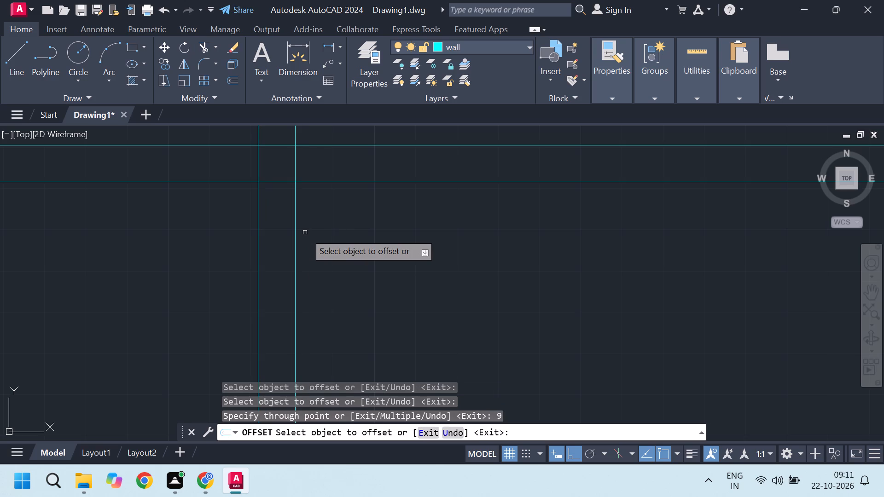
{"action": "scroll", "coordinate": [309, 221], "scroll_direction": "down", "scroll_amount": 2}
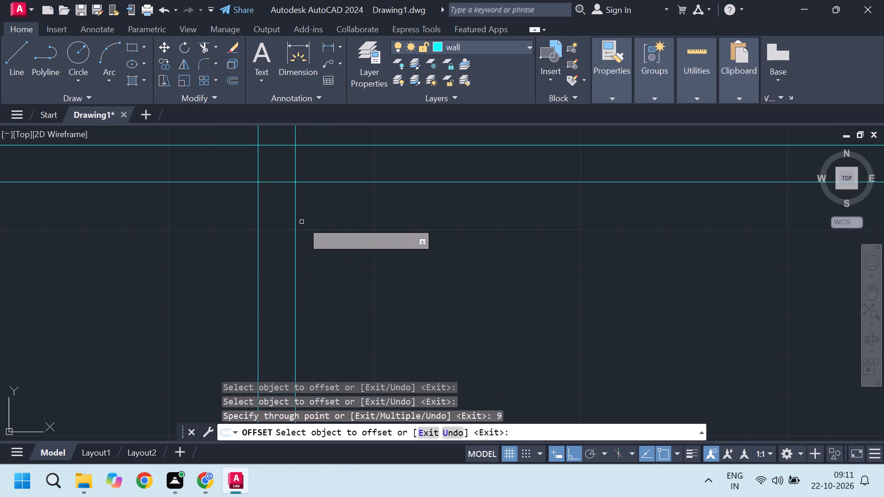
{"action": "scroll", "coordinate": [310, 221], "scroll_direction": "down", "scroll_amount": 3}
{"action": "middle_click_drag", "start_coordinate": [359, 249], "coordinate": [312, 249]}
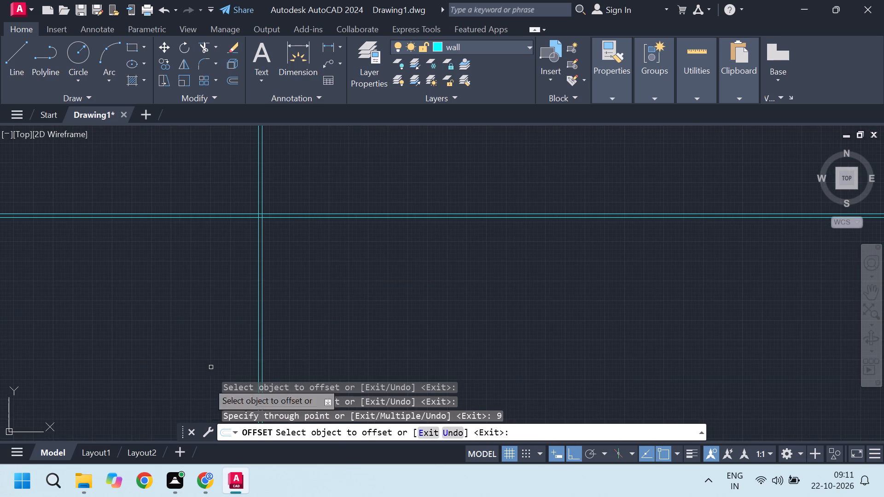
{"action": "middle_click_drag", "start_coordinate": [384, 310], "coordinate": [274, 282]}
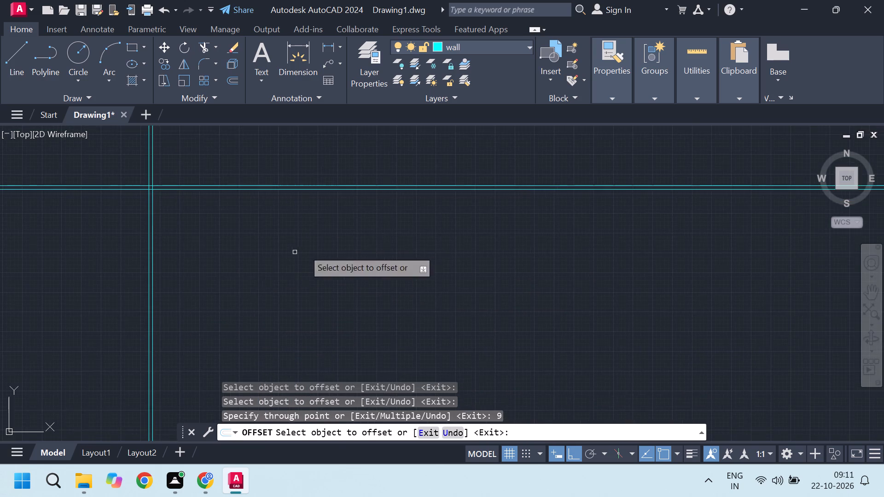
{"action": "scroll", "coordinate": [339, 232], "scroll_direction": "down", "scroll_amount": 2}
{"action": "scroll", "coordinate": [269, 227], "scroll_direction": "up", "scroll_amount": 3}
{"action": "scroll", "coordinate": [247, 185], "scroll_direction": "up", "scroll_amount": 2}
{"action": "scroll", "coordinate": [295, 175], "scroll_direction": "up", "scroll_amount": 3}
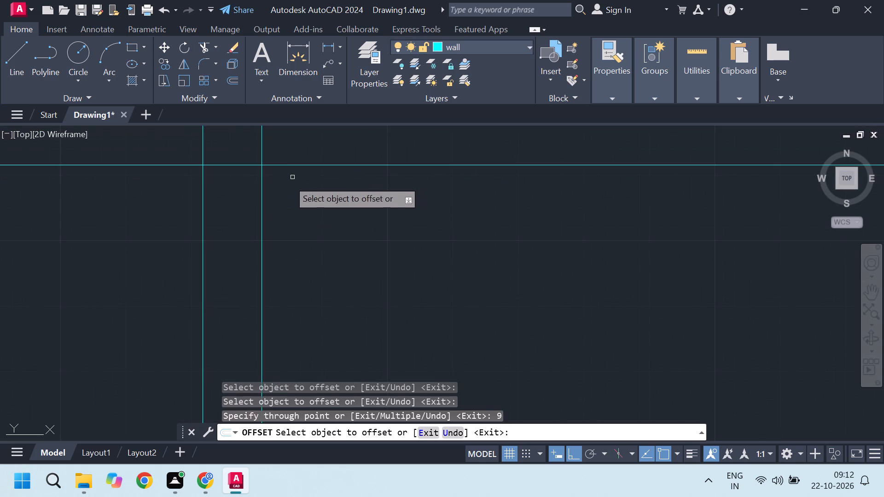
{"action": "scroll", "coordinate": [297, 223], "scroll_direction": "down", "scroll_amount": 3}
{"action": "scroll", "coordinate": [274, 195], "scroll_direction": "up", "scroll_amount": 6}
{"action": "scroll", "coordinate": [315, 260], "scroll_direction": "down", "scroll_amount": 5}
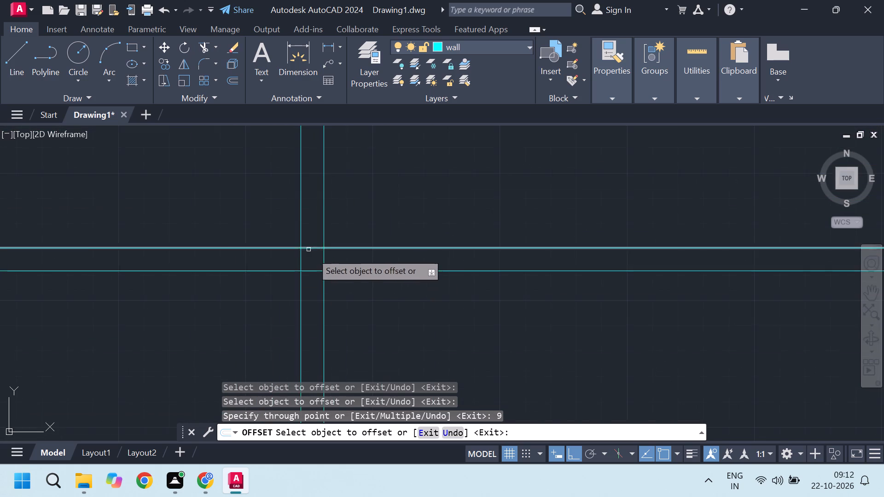
Examine the corner where the 9" horizontal and vertical wall-line pairs cross.
{"action": "scroll", "coordinate": [326, 273], "scroll_direction": "up", "scroll_amount": 3}
{"action": "scroll", "coordinate": [312, 297], "scroll_direction": "down", "scroll_amount": 3}
{"action": "middle_click_drag", "start_coordinate": [314, 278], "coordinate": [244, 269]}
{"action": "scroll", "coordinate": [247, 265], "scroll_direction": "up", "scroll_amount": 4}
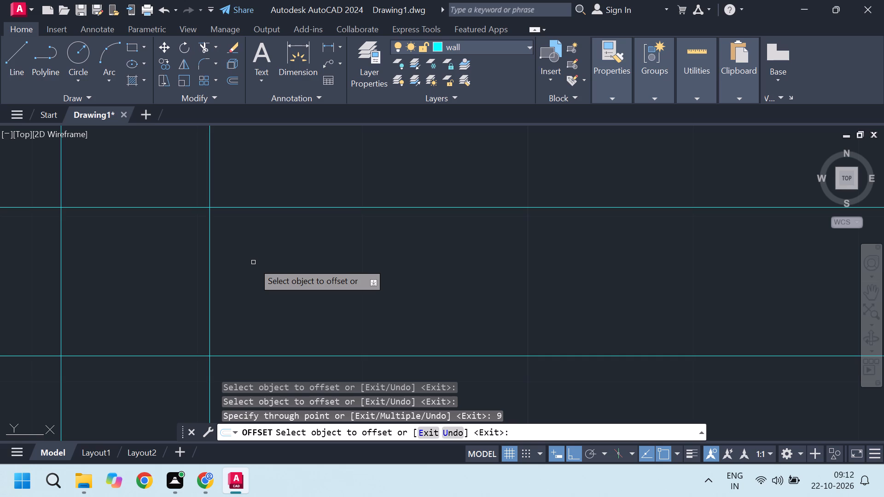
{"action": "scroll", "coordinate": [227, 257], "scroll_direction": "down", "scroll_amount": 7}
{"action": "middle_click_drag", "start_coordinate": [224, 282], "coordinate": [185, 280]}
{"action": "scroll", "coordinate": [186, 265], "scroll_direction": "up", "scroll_amount": 4}
{"action": "scroll", "coordinate": [247, 288], "scroll_direction": "down", "scroll_amount": 7}
{"action": "scroll", "coordinate": [160, 217], "scroll_direction": "up", "scroll_amount": 3}
{"action": "middle_click_drag", "start_coordinate": [306, 272], "coordinate": [260, 264]}
{"action": "scroll", "coordinate": [291, 254], "scroll_direction": "up", "scroll_amount": 3}
{"action": "scroll", "coordinate": [299, 237], "scroll_direction": "down", "scroll_amount": 4}
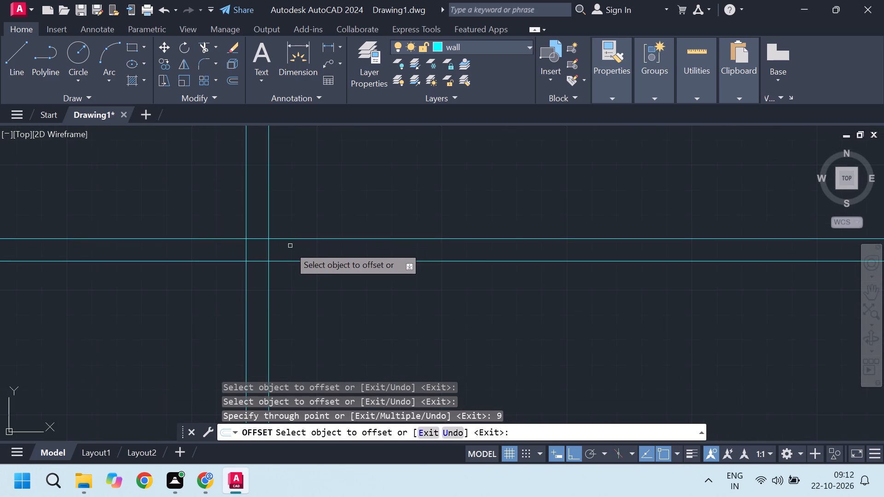
Offset the inner line of the 9" vertical wall pair 11' toward positive X.
{"action": "scroll", "coordinate": [269, 232], "scroll_direction": "down", "scroll_amount": 4}
{"action": "middle_click_drag", "start_coordinate": [428, 271], "coordinate": [293, 271]}
{"action": "scroll", "coordinate": [441, 260], "scroll_direction": "down", "scroll_amount": 2}
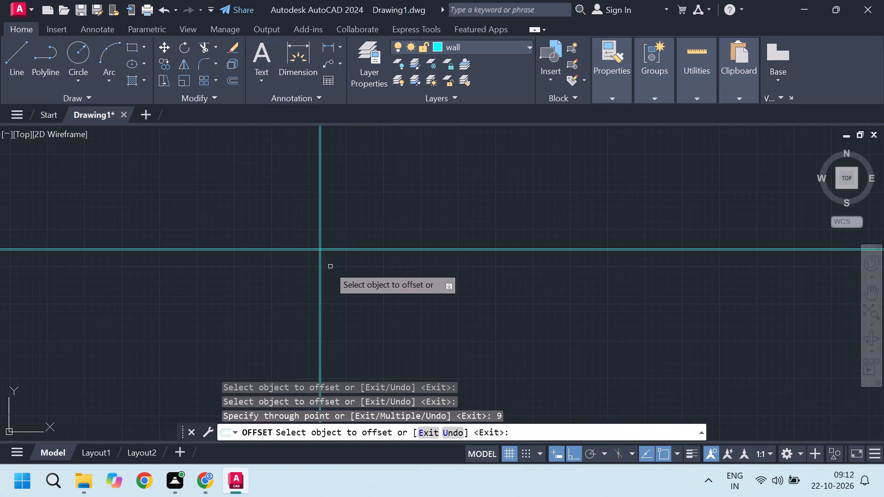
{"action": "scroll", "coordinate": [322, 260], "scroll_direction": "up", "scroll_amount": 5}
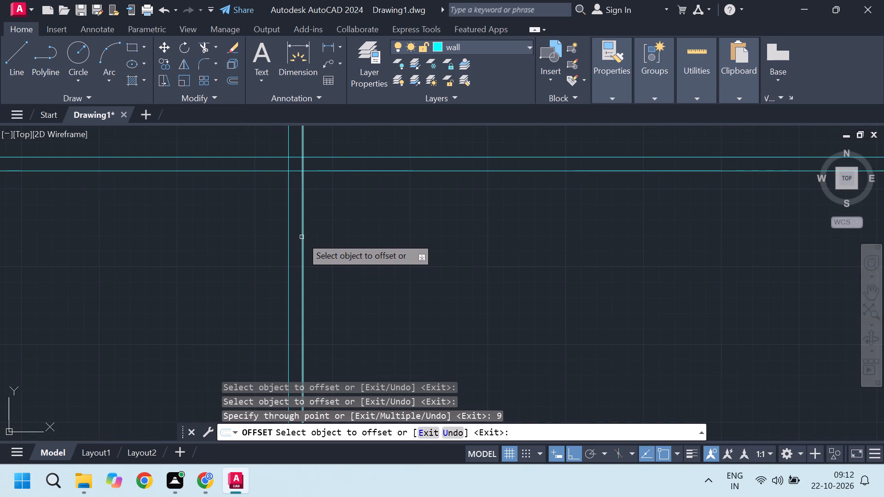
{"action": "left_click", "coordinate": [302, 237]}
{"action": "scroll", "coordinate": [351, 239], "scroll_direction": "down", "scroll_amount": 4}
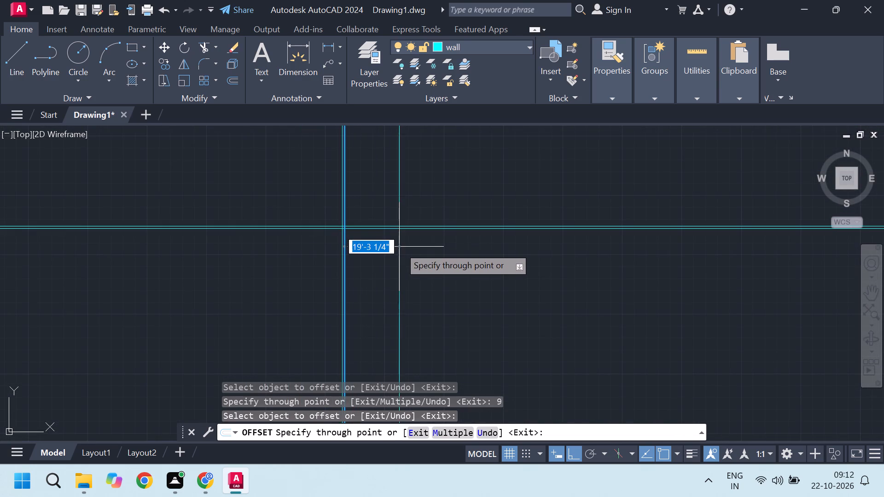
{"action": "scroll", "coordinate": [400, 247], "scroll_direction": "up", "scroll_amount": 4}
{"action": "scroll", "coordinate": [391, 249], "scroll_direction": "down", "scroll_amount": 4}
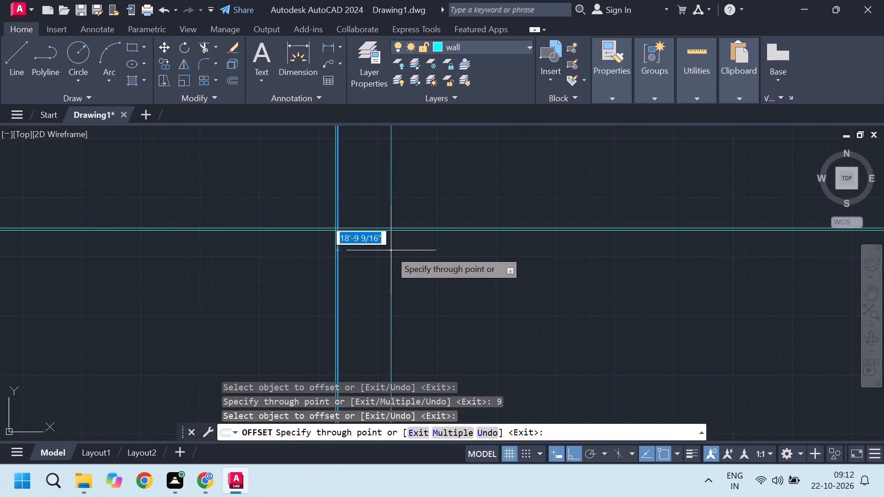
{"action": "scroll", "coordinate": [390, 250], "scroll_direction": "up", "scroll_amount": 6}
{"action": "scroll", "coordinate": [398, 266], "scroll_direction": "down", "scroll_amount": 6}
{"action": "scroll", "coordinate": [395, 273], "scroll_direction": "up", "scroll_amount": 4}
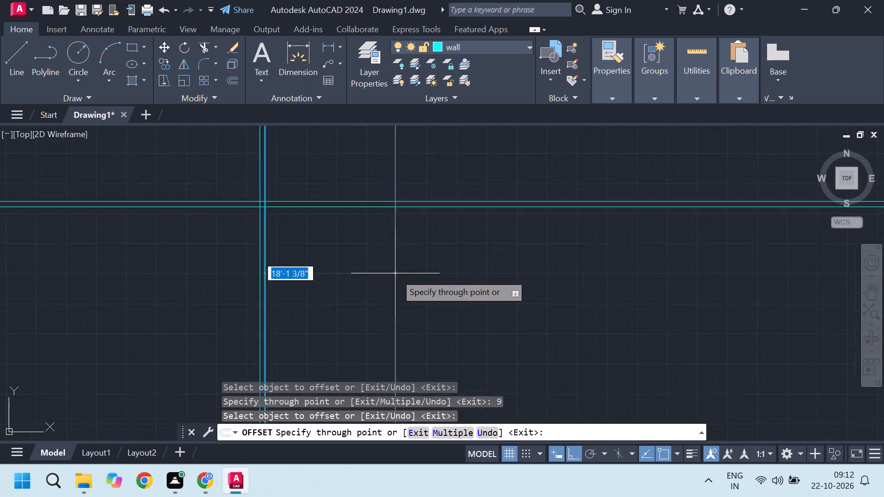
{"action": "scroll", "coordinate": [397, 272], "scroll_direction": "down", "scroll_amount": 3}
{"action": "scroll", "coordinate": [397, 272], "scroll_direction": "up", "scroll_amount": 2}
{"action": "scroll", "coordinate": [397, 272], "scroll_direction": "down", "scroll_amount": 1}
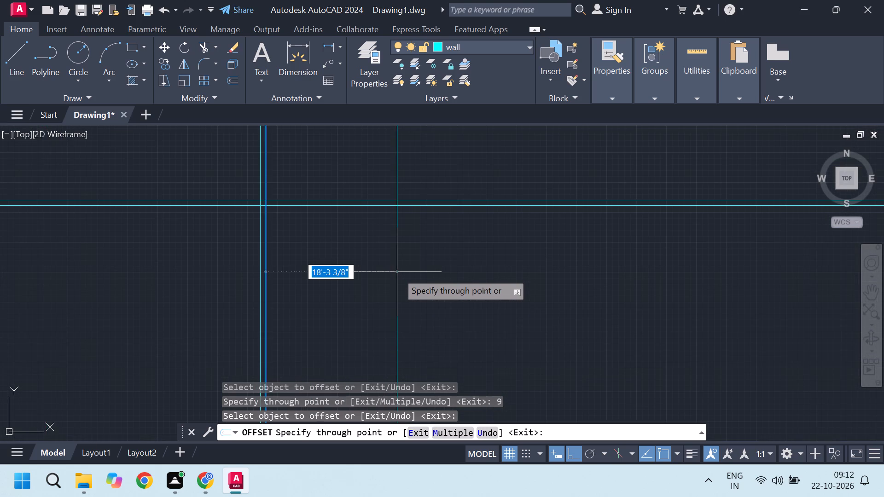
{"action": "middle_click_drag", "start_coordinate": [384, 273], "coordinate": [349, 227]}
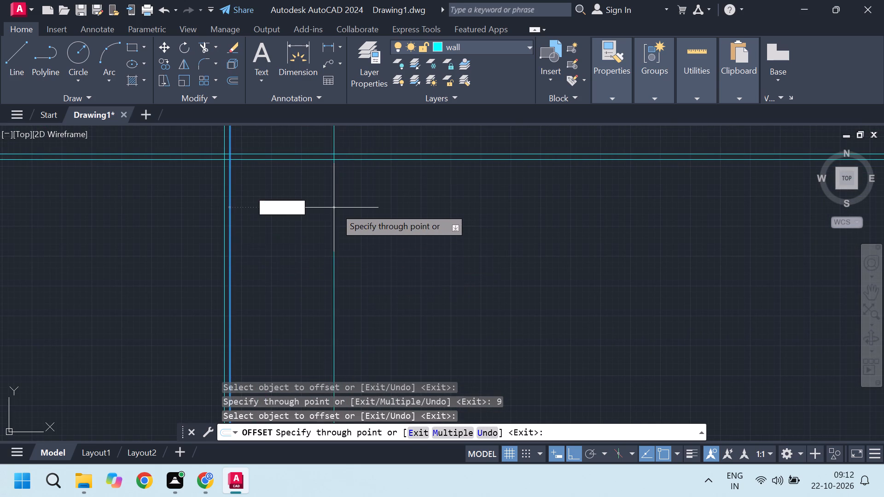
{"action": "scroll", "coordinate": [243, 224], "scroll_direction": "down", "scroll_amount": 5}
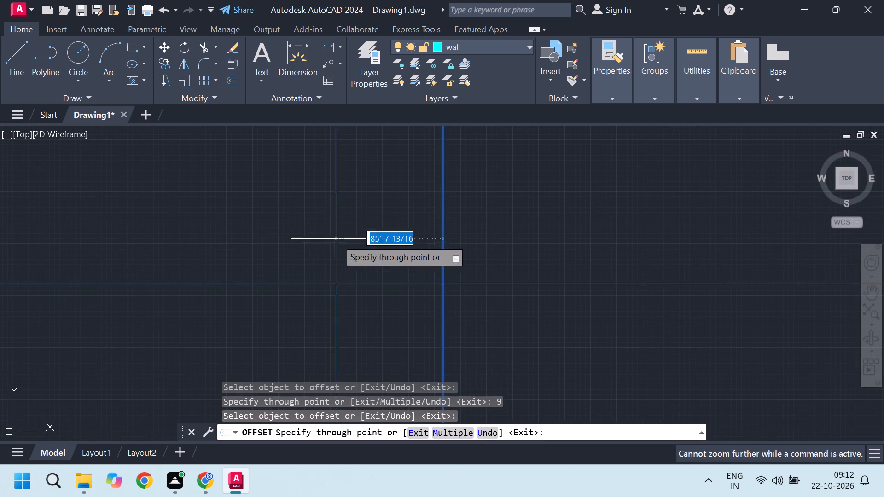
{"action": "scroll", "coordinate": [118, 192], "scroll_direction": "down", "scroll_amount": 4}
{"action": "scroll", "coordinate": [501, 289], "scroll_direction": "up", "scroll_amount": 4}
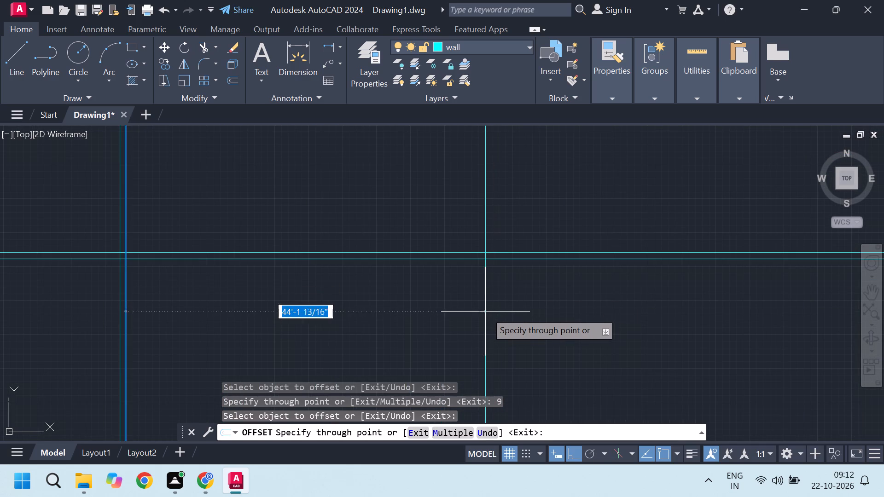
{"action": "scroll", "coordinate": [485, 312], "scroll_direction": "down", "scroll_amount": 2}
{"action": "middle_click_drag", "start_coordinate": [484, 317], "coordinate": [317, 261]}
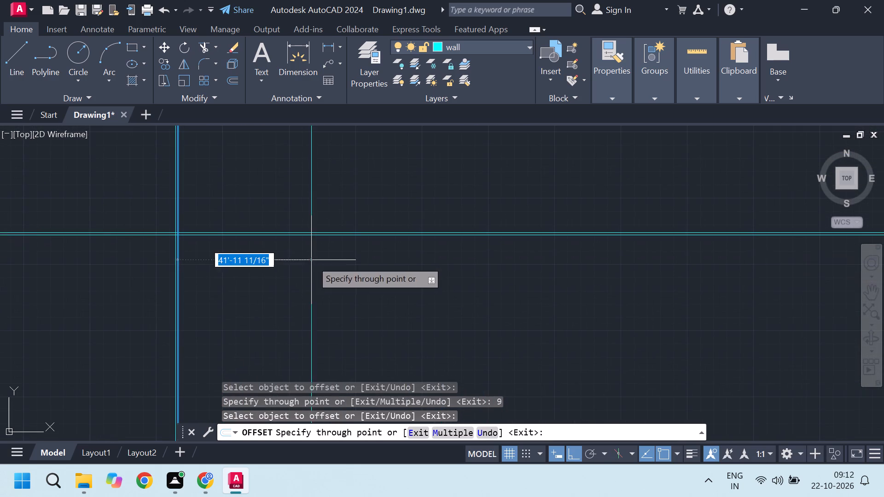
{"action": "scroll", "coordinate": [247, 280], "scroll_direction": "up", "scroll_amount": 2}
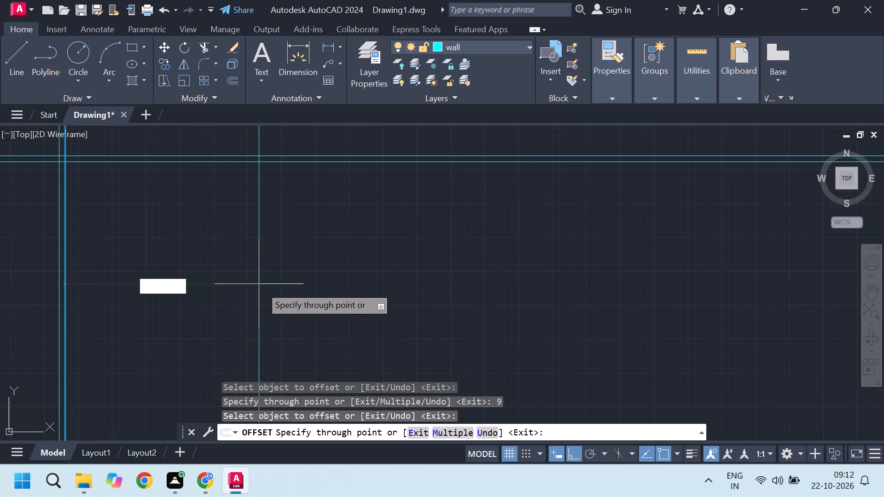
{"action": "scroll", "coordinate": [262, 287], "scroll_direction": "down", "scroll_amount": 1}
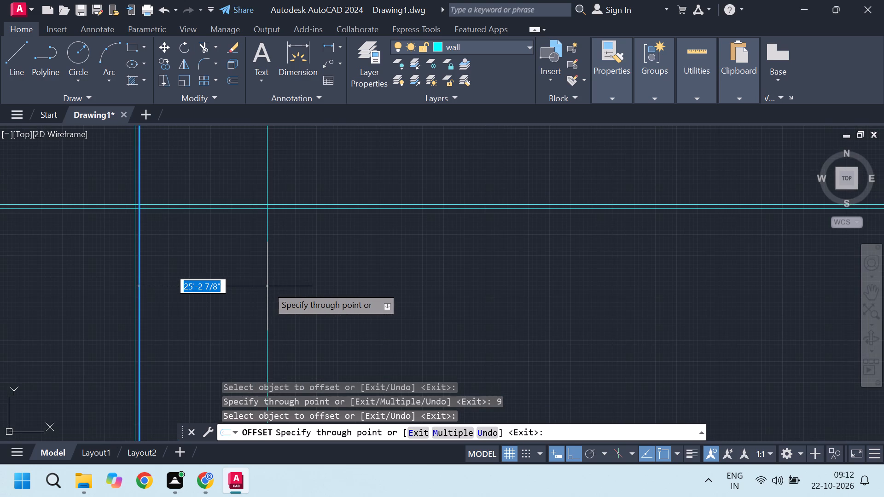
{"action": "type", "text": "11"}
{"action": "key", "text": "apostrophe"}
{"action": "key", "text": "Return"}
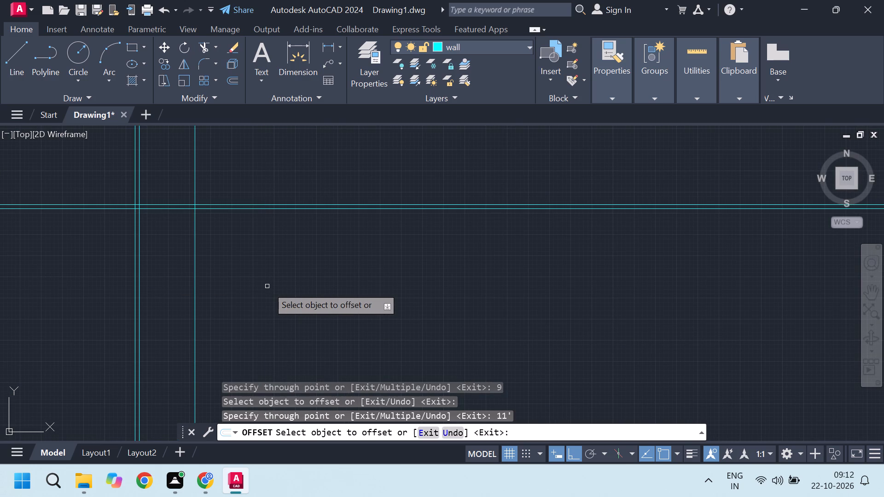
Offset the vertical line on the far side of the 11' room 5" toward positive X for a partition wall.
{"action": "left_click", "coordinate": [194, 267]}
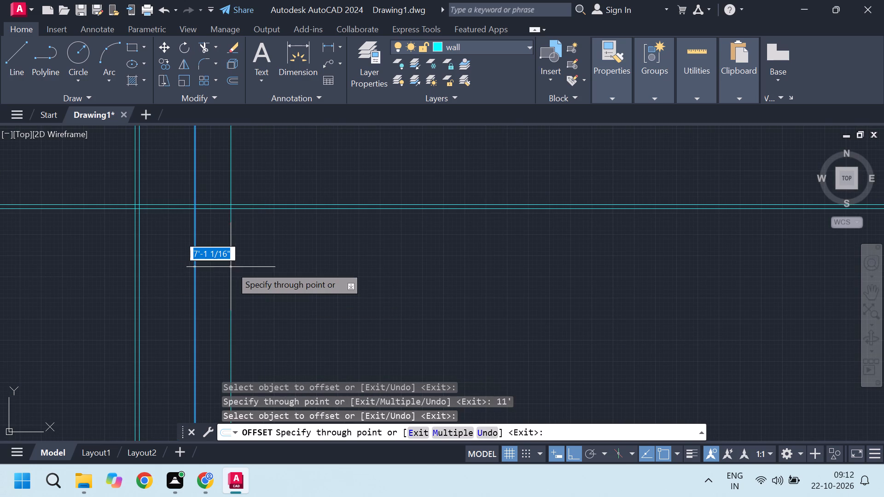
{"action": "key", "text": "5"}
{"action": "key", "text": "Return"}
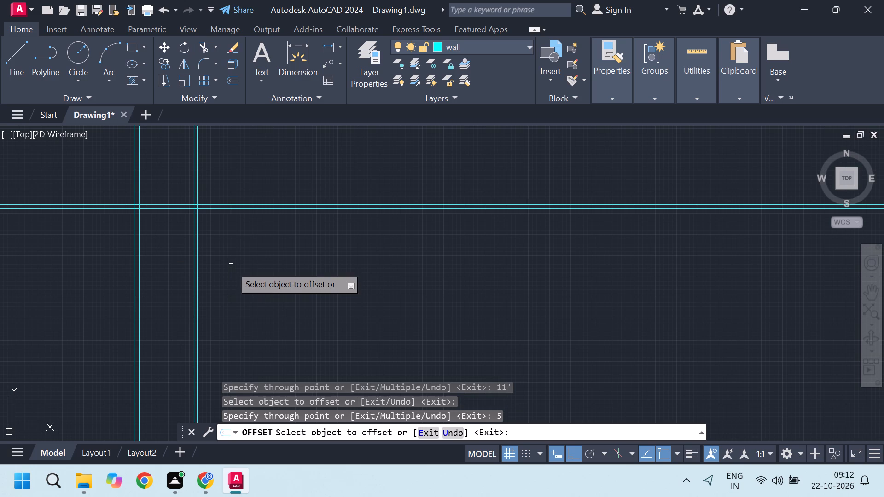
Offset the outer line of the 5" vertical partition pair 10' toward positive X.
{"action": "scroll", "coordinate": [195, 237], "scroll_direction": "up", "scroll_amount": 2}
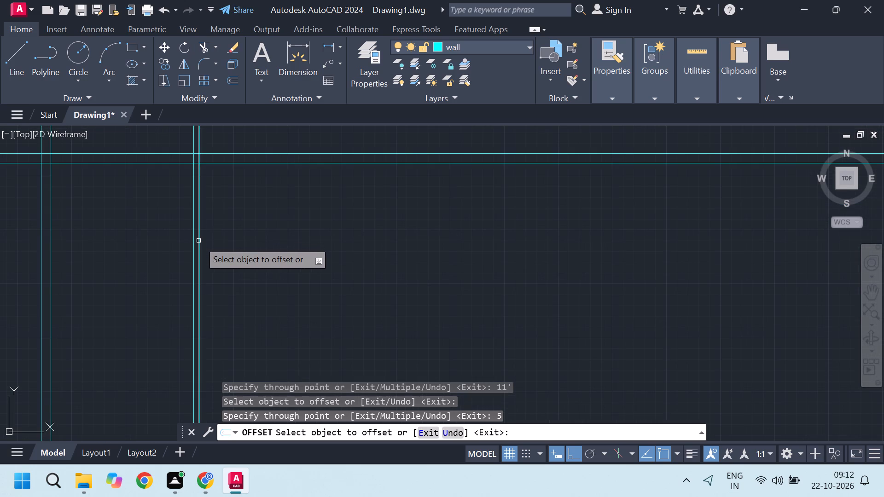
{"action": "left_click", "coordinate": [200, 241]}
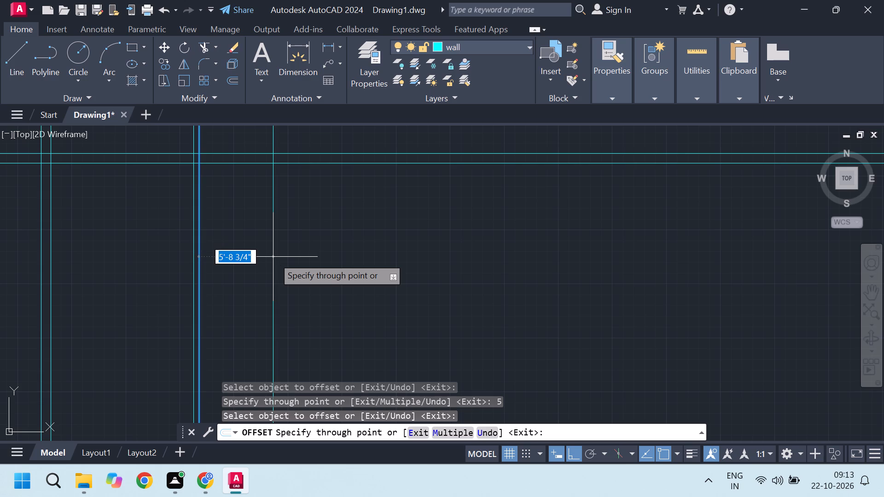
{"action": "type", "text": "10"}
{"action": "key", "text": "apostrophe"}
{"action": "key", "text": "Return"}
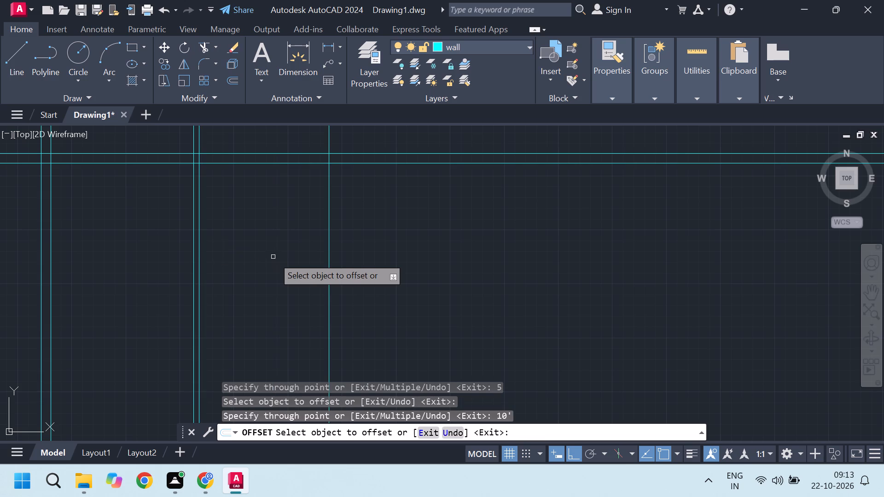
Offset the vertical line at the far side of the 10' room 9" toward positive X.
{"action": "scroll", "coordinate": [291, 241], "scroll_direction": "down", "scroll_amount": 2}
{"action": "scroll", "coordinate": [316, 240], "scroll_direction": "up", "scroll_amount": 2}
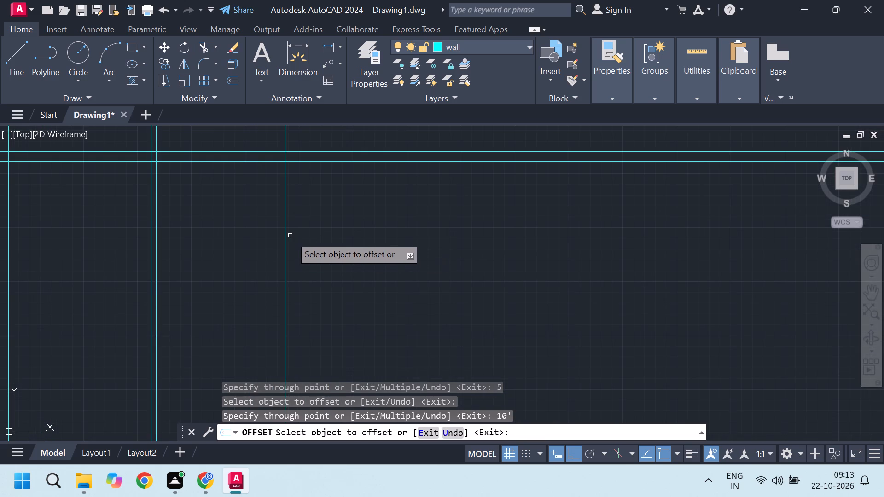
{"action": "left_click", "coordinate": [287, 233]}
{"action": "key", "text": "9"}
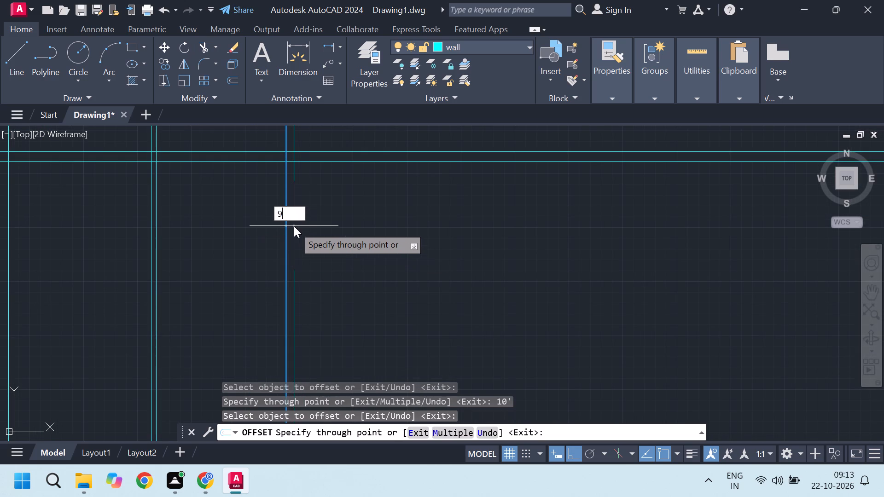
{"action": "key", "text": "Return"}
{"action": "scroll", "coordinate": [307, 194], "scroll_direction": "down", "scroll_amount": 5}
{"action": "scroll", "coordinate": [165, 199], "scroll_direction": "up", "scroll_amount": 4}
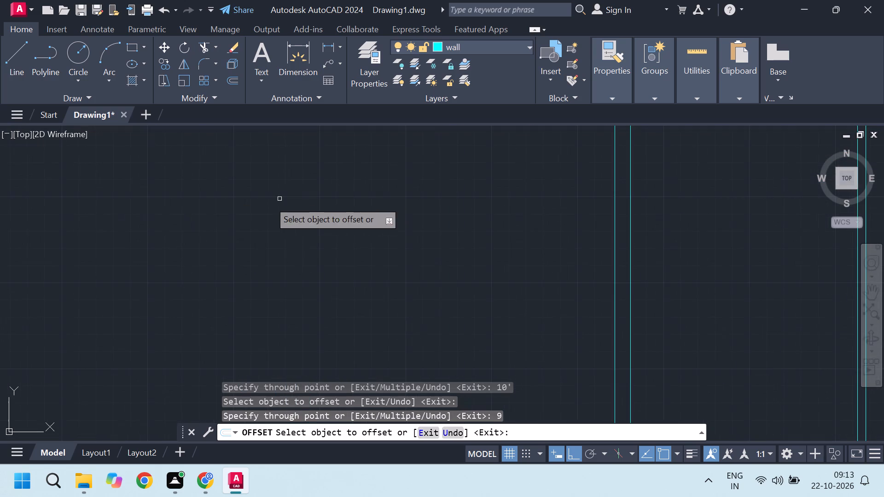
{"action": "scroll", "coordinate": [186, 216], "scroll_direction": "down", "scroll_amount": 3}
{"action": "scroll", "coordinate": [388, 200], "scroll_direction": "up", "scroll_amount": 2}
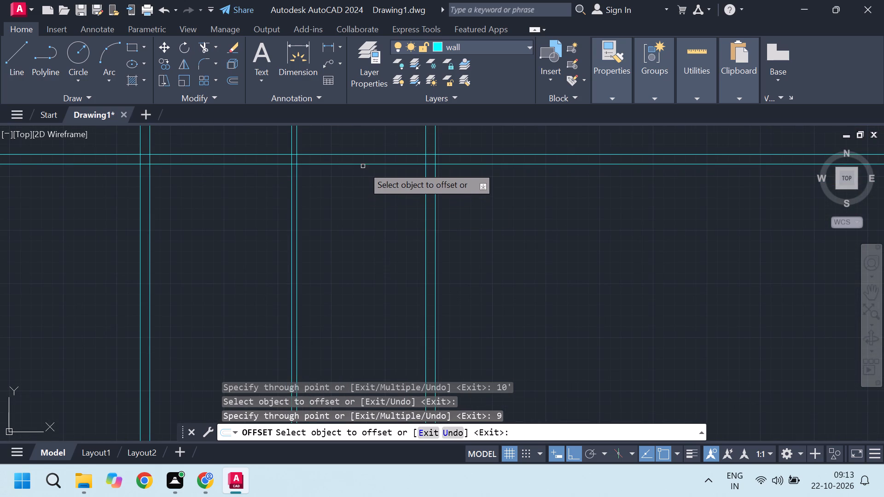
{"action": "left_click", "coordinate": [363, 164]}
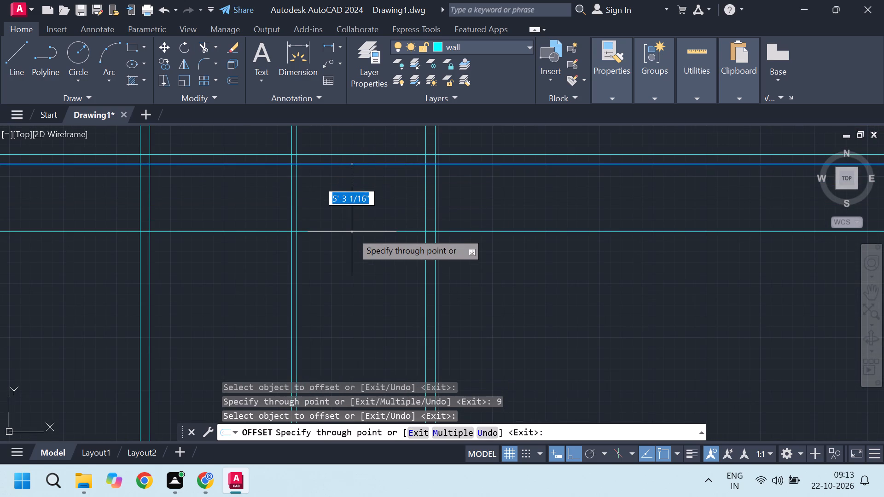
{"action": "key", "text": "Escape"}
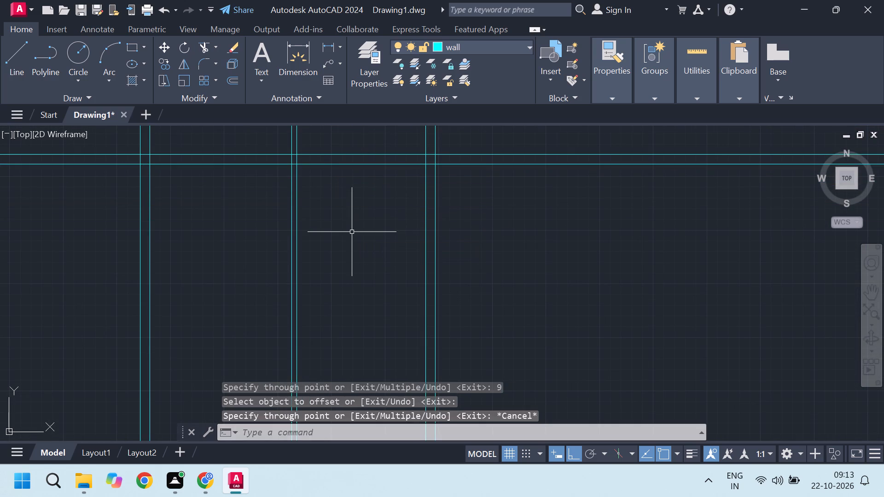
Restart Offset in Through mode and examine where the horizontal 9" wall pair crosses the three vertical wall pairs.
{"action": "key", "text": "Return"}
{"action": "key", "text": "Return"}
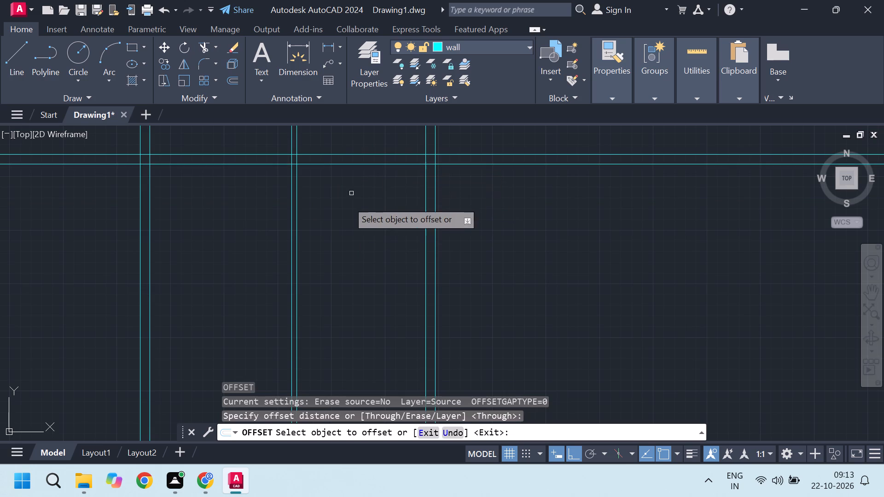
{"action": "scroll", "coordinate": [367, 209], "scroll_direction": "down", "scroll_amount": 3}
{"action": "scroll", "coordinate": [377, 185], "scroll_direction": "up", "scroll_amount": 2}
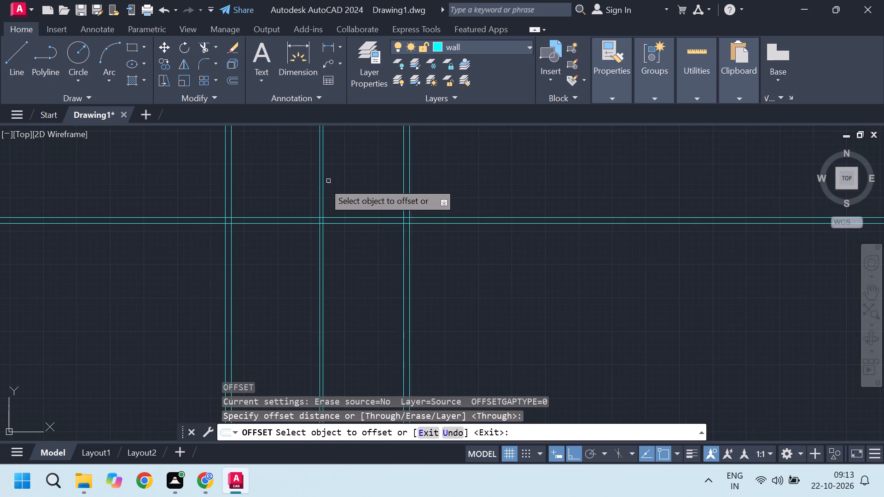
{"action": "scroll", "coordinate": [324, 206], "scroll_direction": "up", "scroll_amount": 2}
{"action": "scroll", "coordinate": [350, 253], "scroll_direction": "down", "scroll_amount": 2}
{"action": "scroll", "coordinate": [374, 242], "scroll_direction": "up", "scroll_amount": 2}
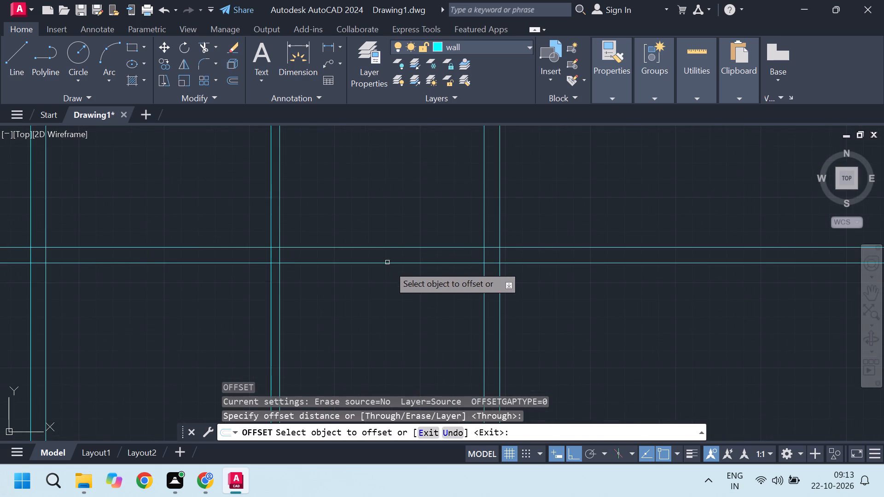
{"action": "scroll", "coordinate": [391, 268], "scroll_direction": "down", "scroll_amount": 2}
{"action": "middle_click_drag", "start_coordinate": [438, 303], "coordinate": [406, 302]}
{"action": "scroll", "coordinate": [381, 267], "scroll_direction": "up", "scroll_amount": 3}
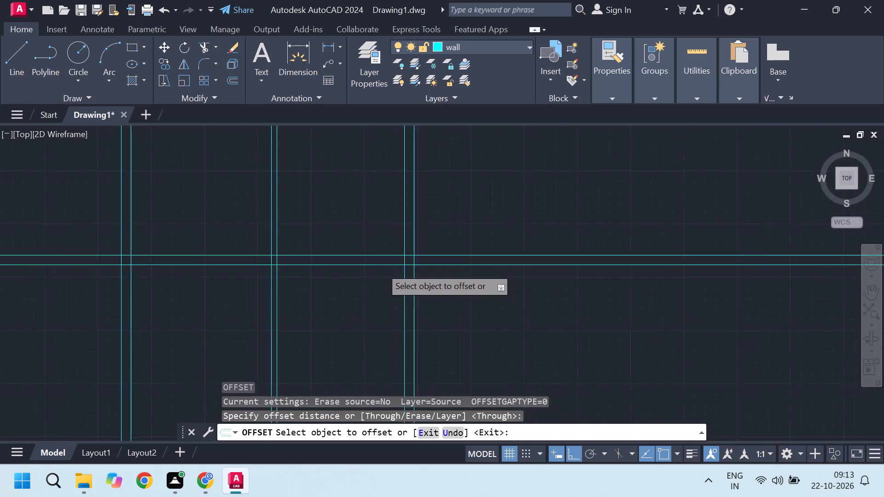
{"action": "scroll", "coordinate": [438, 287], "scroll_direction": "up", "scroll_amount": 3}
{"action": "scroll", "coordinate": [298, 285], "scroll_direction": "down", "scroll_amount": 4}
{"action": "scroll", "coordinate": [349, 268], "scroll_direction": "up", "scroll_amount": 3}
{"action": "scroll", "coordinate": [354, 261], "scroll_direction": "down", "scroll_amount": 2}
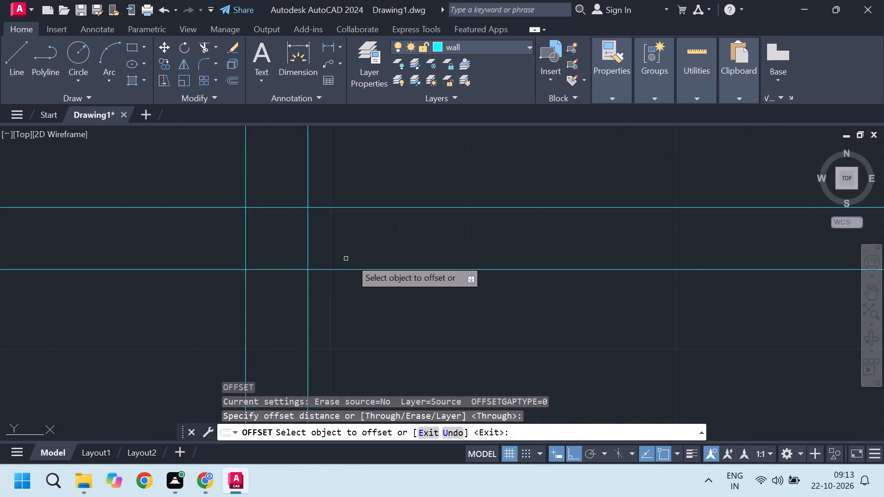
{"action": "scroll", "coordinate": [353, 260], "scroll_direction": "down", "scroll_amount": 2}
{"action": "scroll", "coordinate": [335, 266], "scroll_direction": "up", "scroll_amount": 3}
{"action": "scroll", "coordinate": [381, 264], "scroll_direction": "up", "scroll_amount": 3}
{"action": "scroll", "coordinate": [355, 256], "scroll_direction": "down", "scroll_amount": 3}
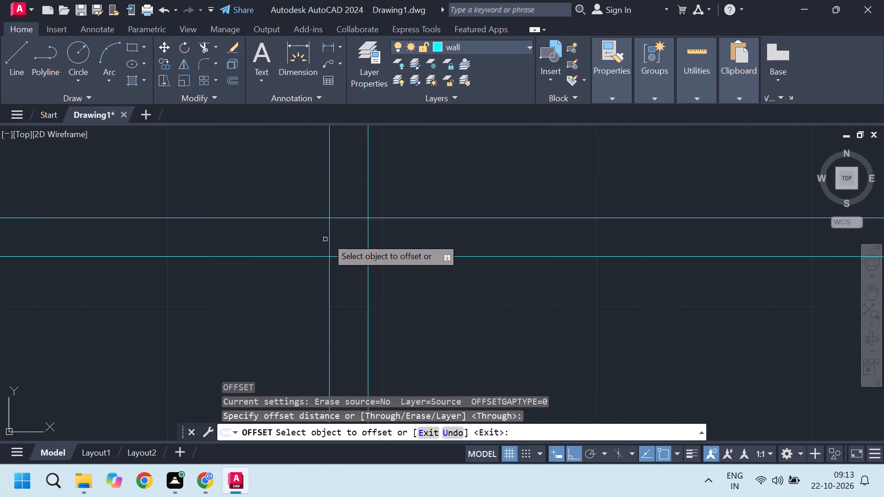
{"action": "scroll", "coordinate": [329, 235], "scroll_direction": "up", "scroll_amount": 3}
{"action": "scroll", "coordinate": [343, 235], "scroll_direction": "down", "scroll_amount": 10}
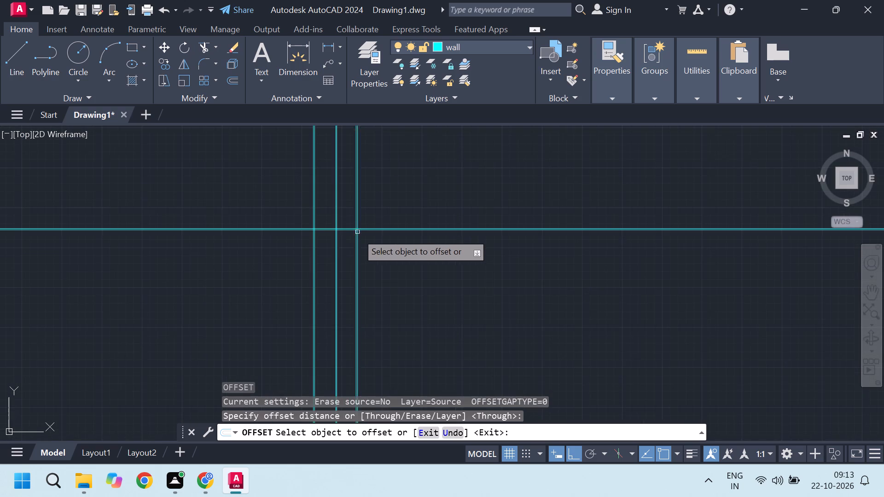
{"action": "scroll", "coordinate": [317, 230], "scroll_direction": "up", "scroll_amount": 5}
{"action": "scroll", "coordinate": [244, 216], "scroll_direction": "up", "scroll_amount": 5}
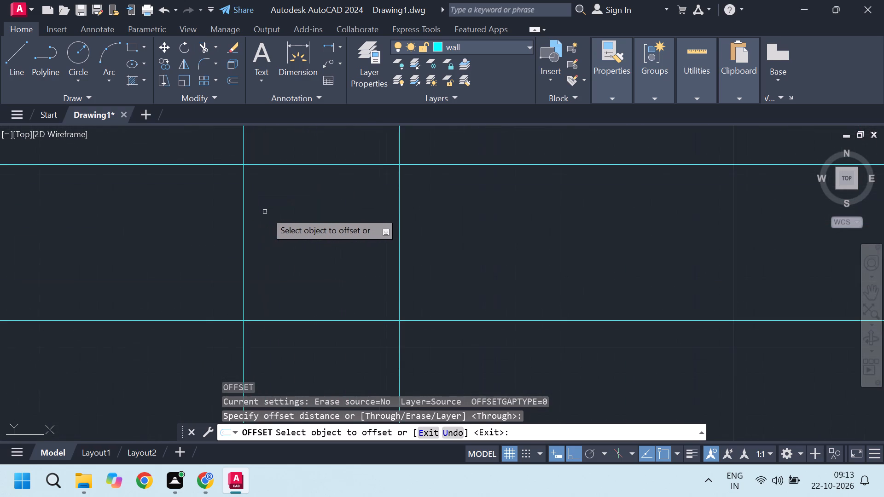
{"action": "scroll", "coordinate": [279, 215], "scroll_direction": "down", "scroll_amount": 3}
{"action": "scroll", "coordinate": [286, 218], "scroll_direction": "up", "scroll_amount": 5}
{"action": "scroll", "coordinate": [275, 235], "scroll_direction": "down", "scroll_amount": 4}
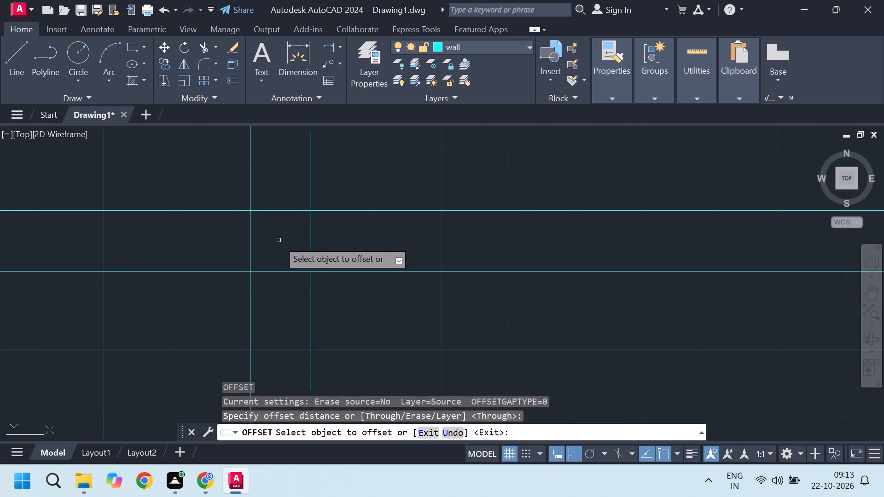
{"action": "scroll", "coordinate": [244, 210], "scroll_direction": "up", "scroll_amount": 7}
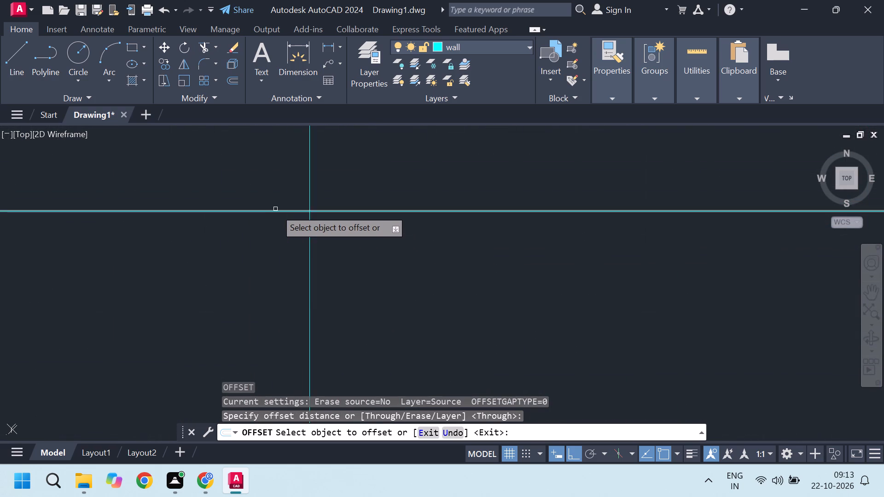
{"action": "scroll", "coordinate": [304, 212], "scroll_direction": "up", "scroll_amount": 3}
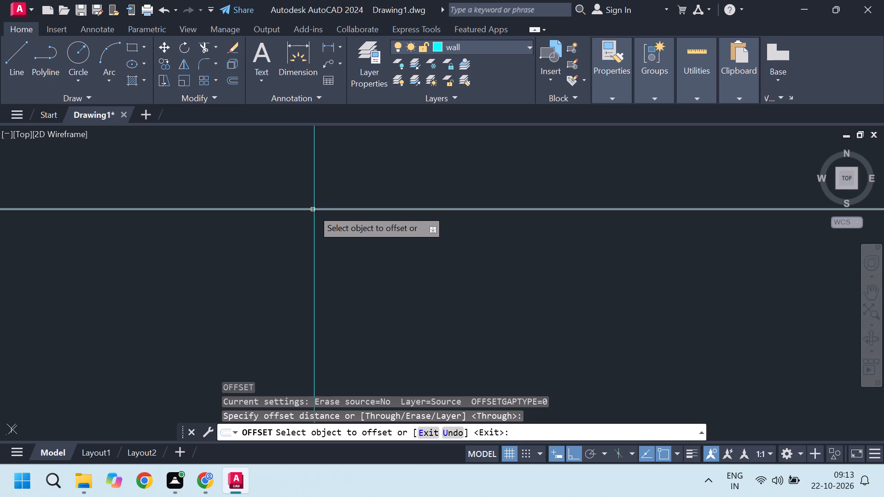
{"action": "scroll", "coordinate": [316, 211], "scroll_direction": "up", "scroll_amount": 3}
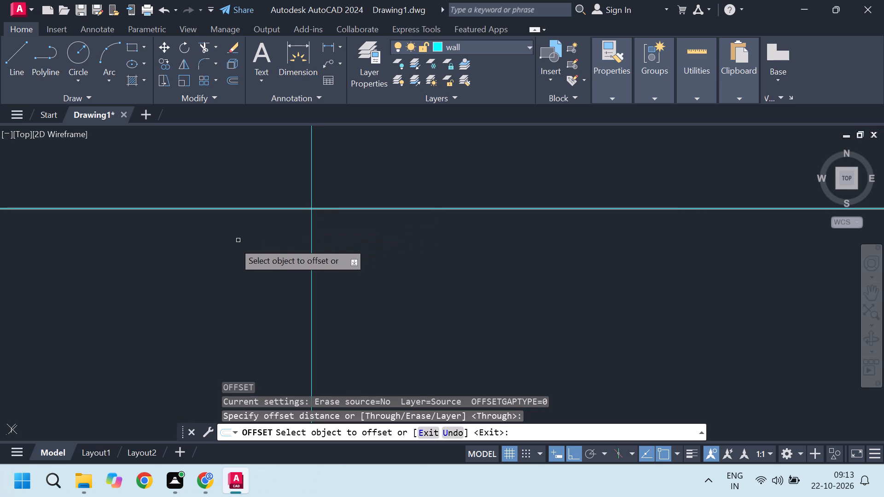
{"action": "scroll", "coordinate": [231, 244], "scroll_direction": "down", "scroll_amount": 20}
{"action": "scroll", "coordinate": [231, 244], "scroll_direction": "down", "scroll_amount": 4}
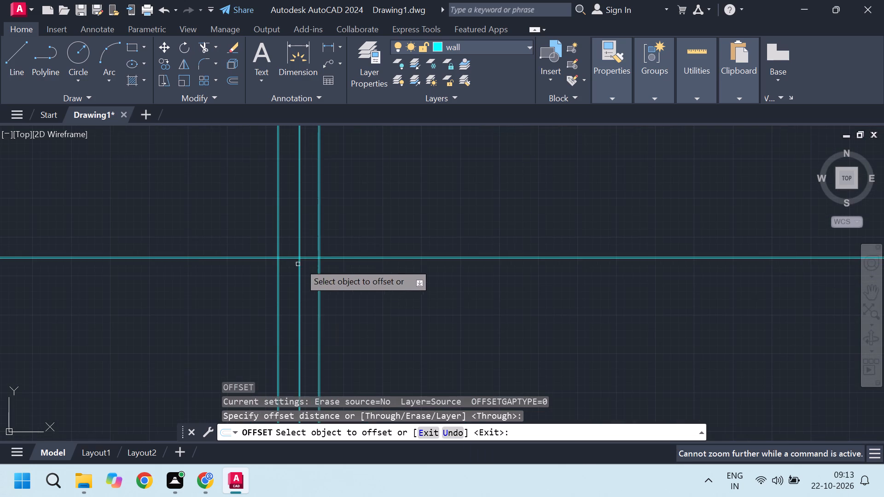
{"action": "scroll", "coordinate": [300, 262], "scroll_direction": "down", "scroll_amount": 1}
{"action": "scroll", "coordinate": [316, 272], "scroll_direction": "up", "scroll_amount": 3}
{"action": "middle_click_drag", "start_coordinate": [296, 266], "coordinate": [353, 267]}
{"action": "scroll", "coordinate": [316, 252], "scroll_direction": "up", "scroll_amount": 3}
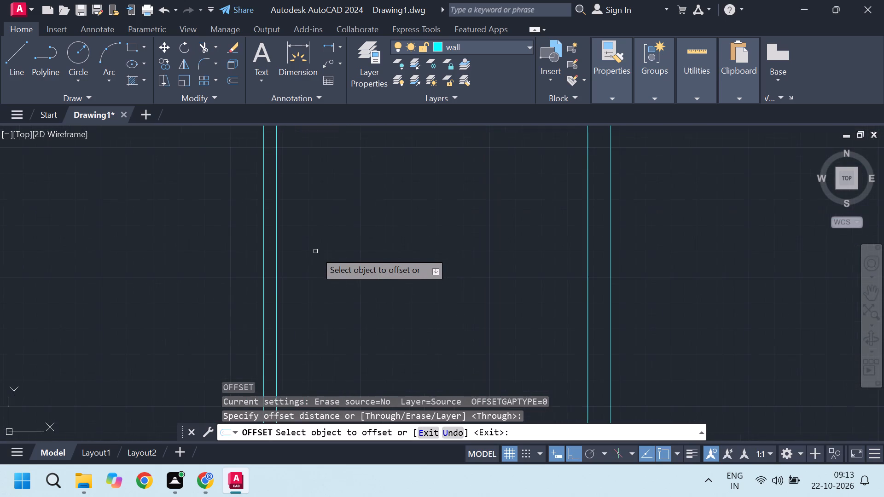
{"action": "scroll", "coordinate": [344, 255], "scroll_direction": "down", "scroll_amount": 3}
{"action": "scroll", "coordinate": [269, 225], "scroll_direction": "up", "scroll_amount": 3}
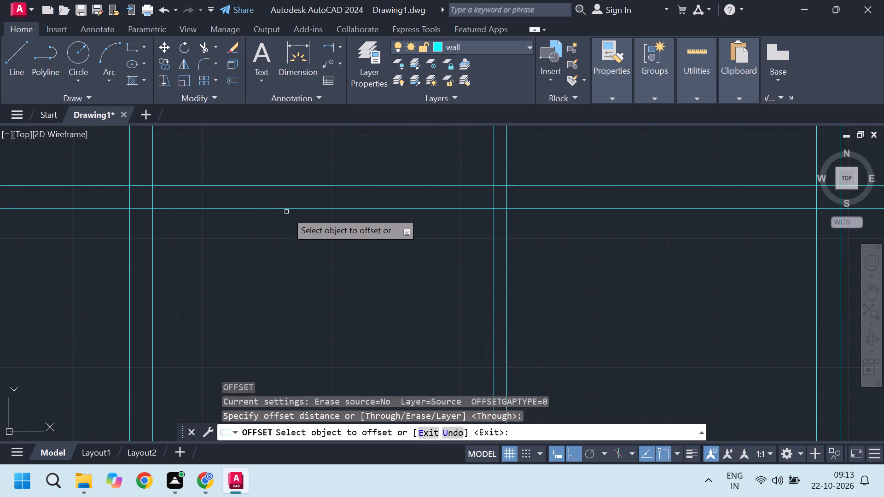
{"action": "scroll", "coordinate": [267, 264], "scroll_direction": "down", "scroll_amount": 5}
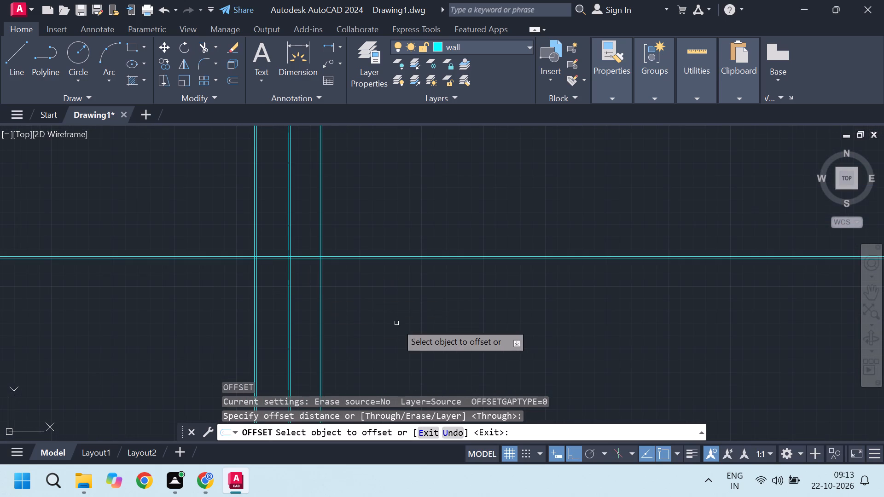
{"action": "scroll", "coordinate": [256, 243], "scroll_direction": "down", "scroll_amount": 2}
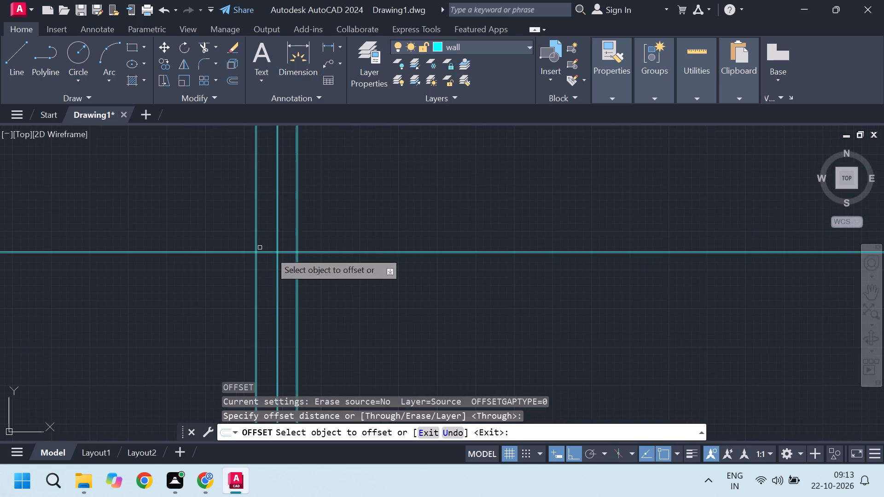
{"action": "scroll", "coordinate": [270, 251], "scroll_direction": "down", "scroll_amount": 2}
{"action": "scroll", "coordinate": [301, 272], "scroll_direction": "up", "scroll_amount": 4}
{"action": "scroll", "coordinate": [320, 286], "scroll_direction": "down", "scroll_amount": 3}
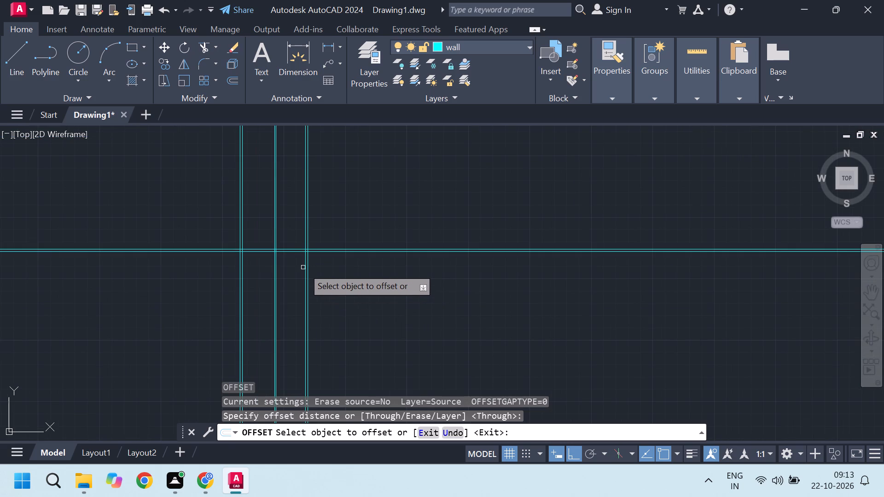
{"action": "middle_click_drag", "start_coordinate": [297, 269], "coordinate": [363, 270]}
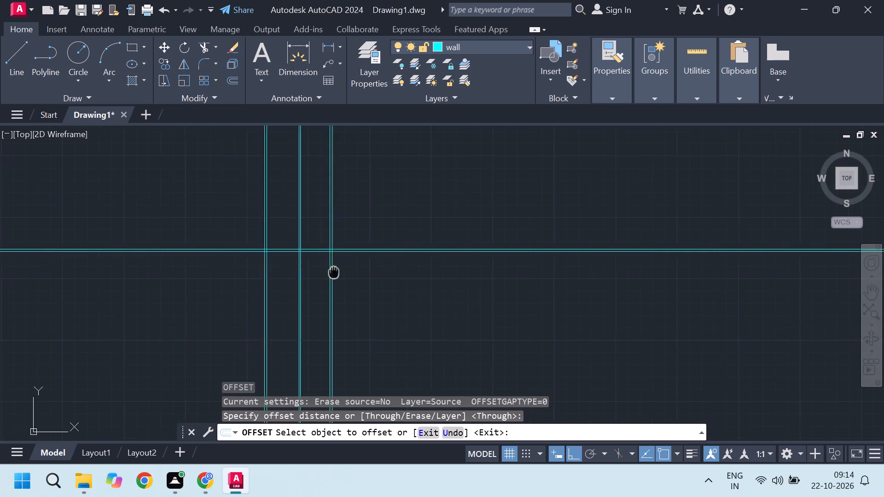
{"action": "middle_click_drag", "start_coordinate": [363, 270], "coordinate": [376, 268]}
{"action": "scroll", "coordinate": [351, 257], "scroll_direction": "up", "scroll_amount": 7}
{"action": "scroll", "coordinate": [370, 241], "scroll_direction": "down", "scroll_amount": 3}
{"action": "scroll", "coordinate": [429, 232], "scroll_direction": "down", "scroll_amount": 1}
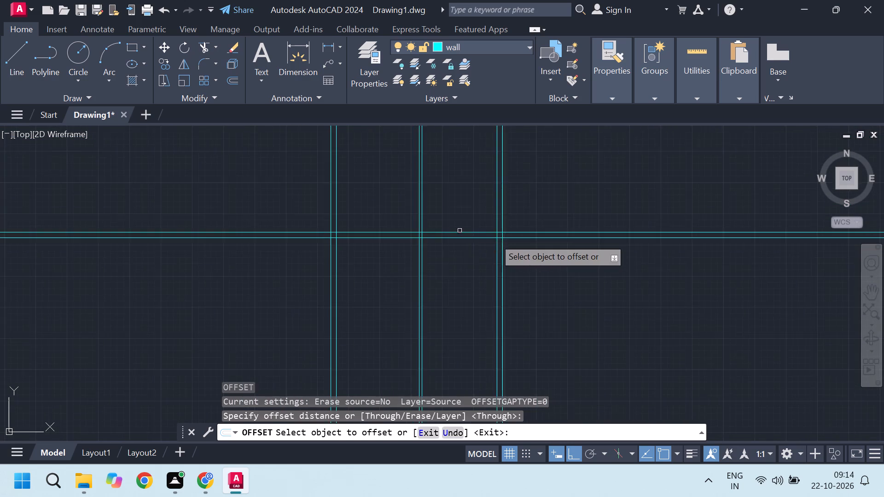
{"action": "scroll", "coordinate": [494, 238], "scroll_direction": "up", "scroll_amount": 2}
{"action": "scroll", "coordinate": [343, 307], "scroll_direction": "down", "scroll_amount": 3}
{"action": "scroll", "coordinate": [254, 340], "scroll_direction": "up", "scroll_amount": 4}
{"action": "scroll", "coordinate": [323, 339], "scroll_direction": "down", "scroll_amount": 4}
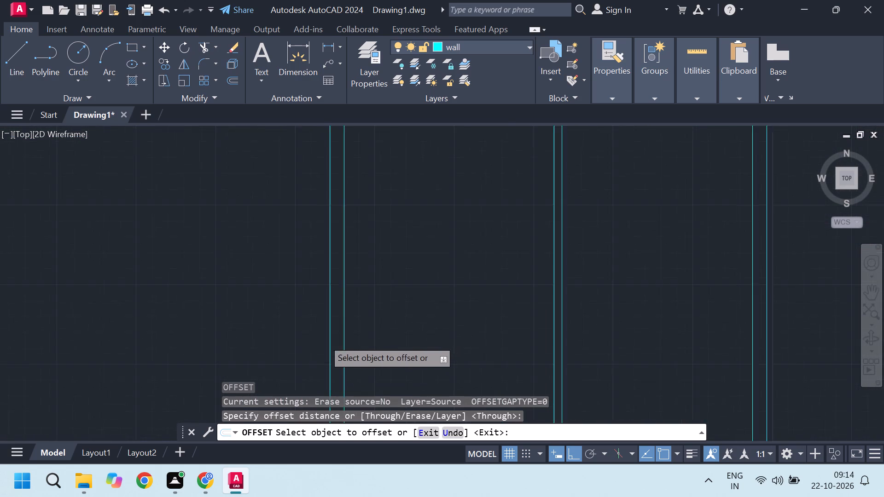
{"action": "scroll", "coordinate": [375, 286], "scroll_direction": "up", "scroll_amount": 6}
{"action": "scroll", "coordinate": [357, 310], "scroll_direction": "down", "scroll_amount": 4}
{"action": "scroll", "coordinate": [343, 316], "scroll_direction": "up", "scroll_amount": 1}
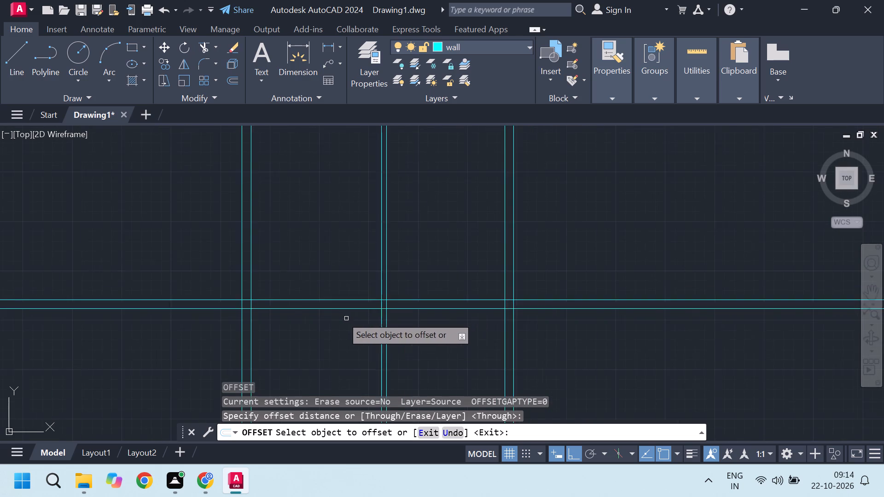
{"action": "scroll", "coordinate": [337, 316], "scroll_direction": "up", "scroll_amount": 2}
{"action": "scroll", "coordinate": [343, 302], "scroll_direction": "down", "scroll_amount": 3}
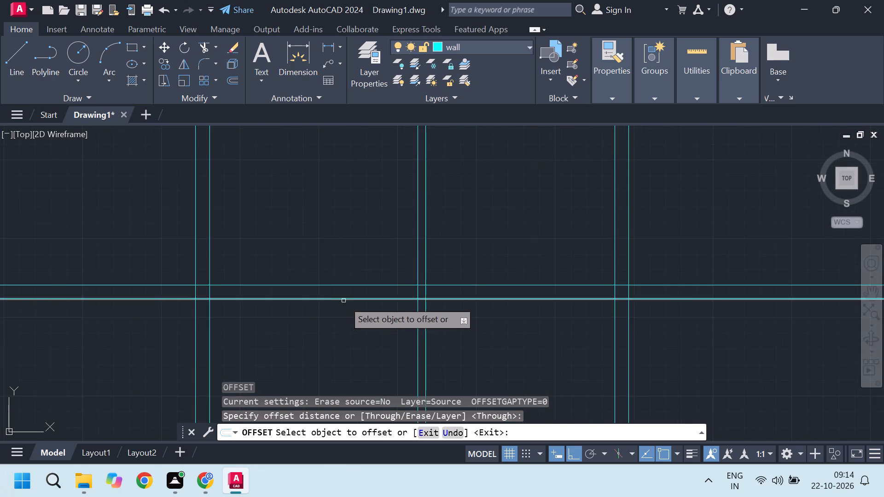
{"action": "scroll", "coordinate": [344, 300], "scroll_direction": "down", "scroll_amount": 2}
{"action": "scroll", "coordinate": [331, 304], "scroll_direction": "up", "scroll_amount": 3}
{"action": "scroll", "coordinate": [405, 291], "scroll_direction": "down", "scroll_amount": 3}
{"action": "scroll", "coordinate": [453, 277], "scroll_direction": "down", "scroll_amount": 3}
{"action": "scroll", "coordinate": [436, 284], "scroll_direction": "up", "scroll_amount": 4}
{"action": "scroll", "coordinate": [476, 302], "scroll_direction": "down", "scroll_amount": 3}
{"action": "scroll", "coordinate": [435, 292], "scroll_direction": "up", "scroll_amount": 3}
{"action": "middle_click_drag", "start_coordinate": [499, 328], "coordinate": [429, 305]}
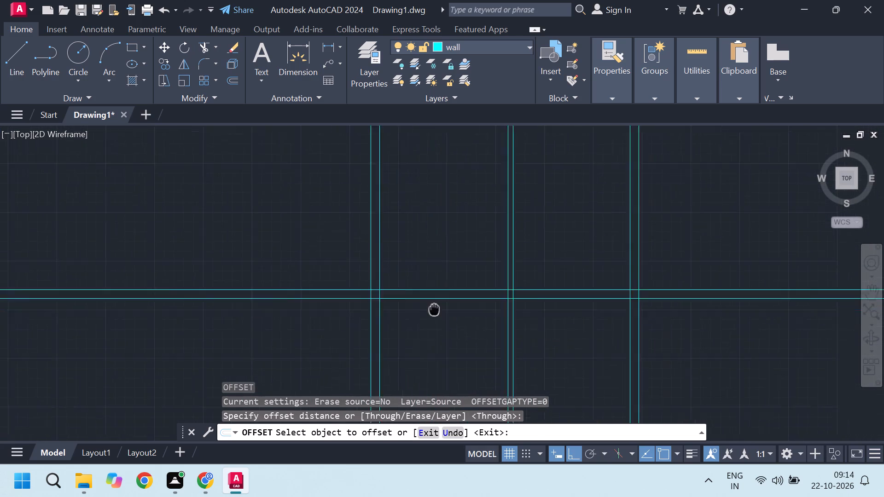
{"action": "scroll", "coordinate": [427, 299], "scroll_direction": "up", "scroll_amount": 3}
{"action": "scroll", "coordinate": [404, 310], "scroll_direction": "down", "scroll_amount": 3}
{"action": "scroll", "coordinate": [465, 306], "scroll_direction": "up", "scroll_amount": 2}
{"action": "scroll", "coordinate": [545, 309], "scroll_direction": "up", "scroll_amount": 1}
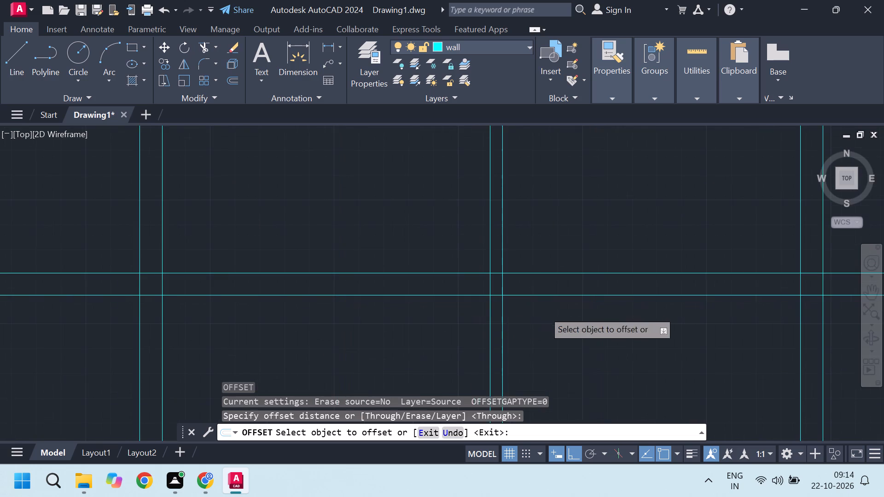
{"action": "middle_click_drag", "start_coordinate": [497, 315], "coordinate": [419, 312]}
{"action": "scroll", "coordinate": [526, 315], "scroll_direction": "down", "scroll_amount": 5}
{"action": "scroll", "coordinate": [523, 326], "scroll_direction": "up", "scroll_amount": 4}
{"action": "scroll", "coordinate": [529, 326], "scroll_direction": "down", "scroll_amount": 1}
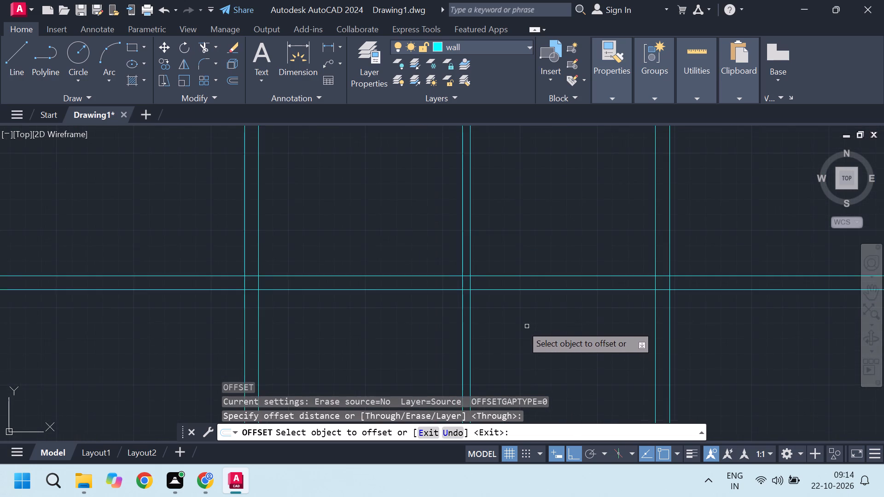
{"action": "scroll", "coordinate": [506, 318], "scroll_direction": "down", "scroll_amount": 2}
{"action": "scroll", "coordinate": [489, 298], "scroll_direction": "up", "scroll_amount": 7}
{"action": "scroll", "coordinate": [460, 314], "scroll_direction": "down", "scroll_amount": 4}
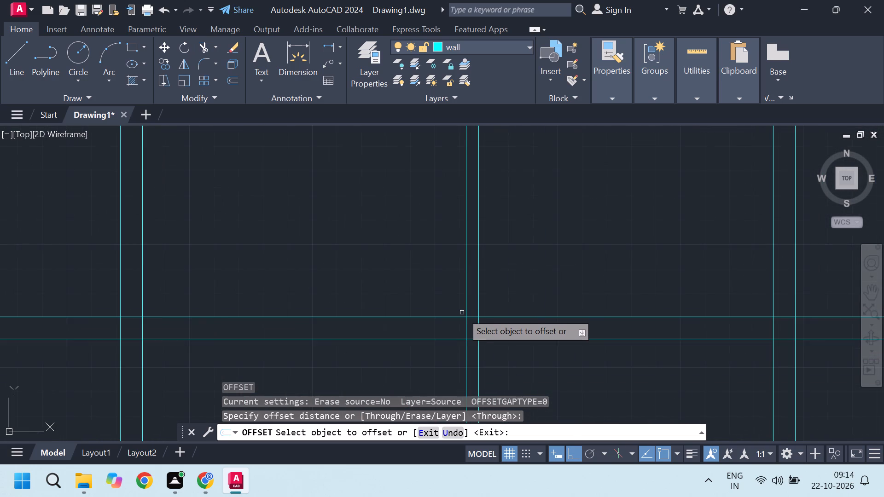
{"action": "scroll", "coordinate": [453, 320], "scroll_direction": "up", "scroll_amount": 1}
{"action": "scroll", "coordinate": [455, 316], "scroll_direction": "down", "scroll_amount": 2}
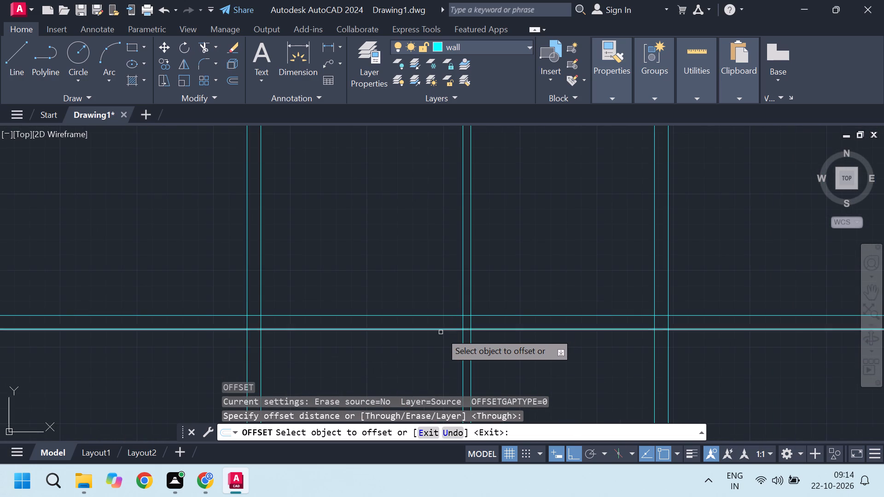
{"action": "scroll", "coordinate": [440, 329], "scroll_direction": "down", "scroll_amount": 3}
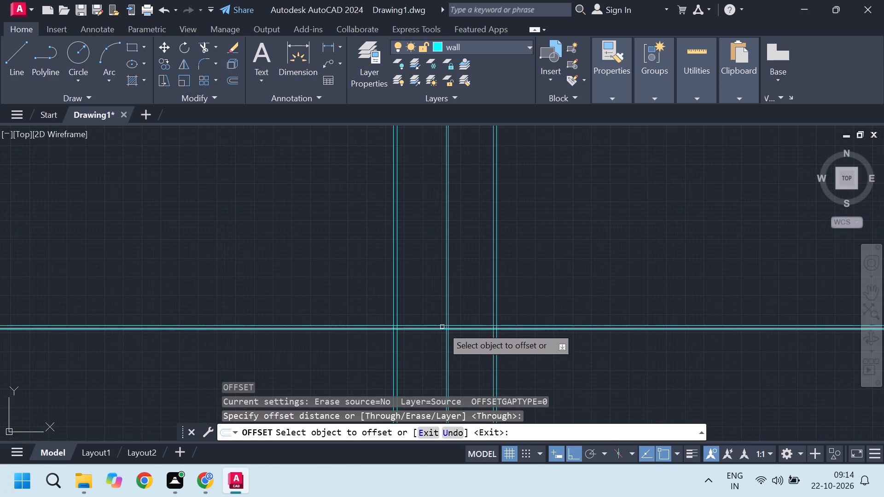
{"action": "scroll", "coordinate": [467, 327], "scroll_direction": "up", "scroll_amount": 3}
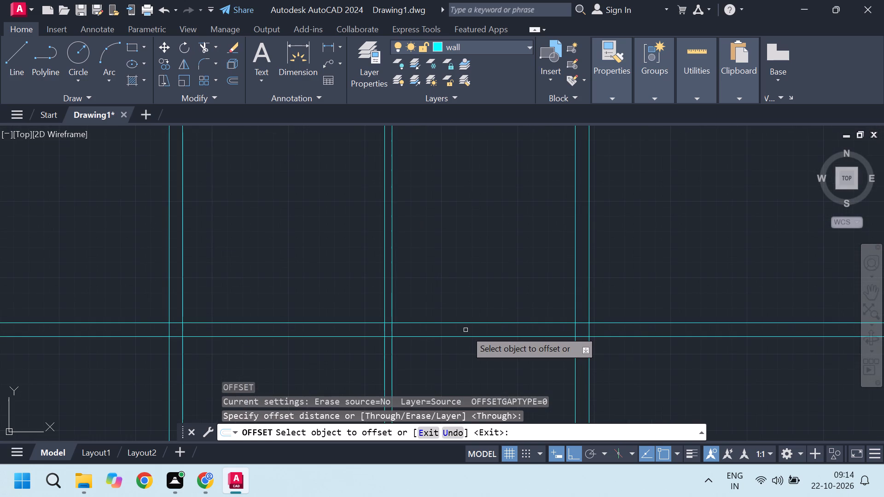
{"action": "scroll", "coordinate": [452, 285], "scroll_direction": "down", "scroll_amount": 5}
{"action": "scroll", "coordinate": [380, 308], "scroll_direction": "down", "scroll_amount": 3}
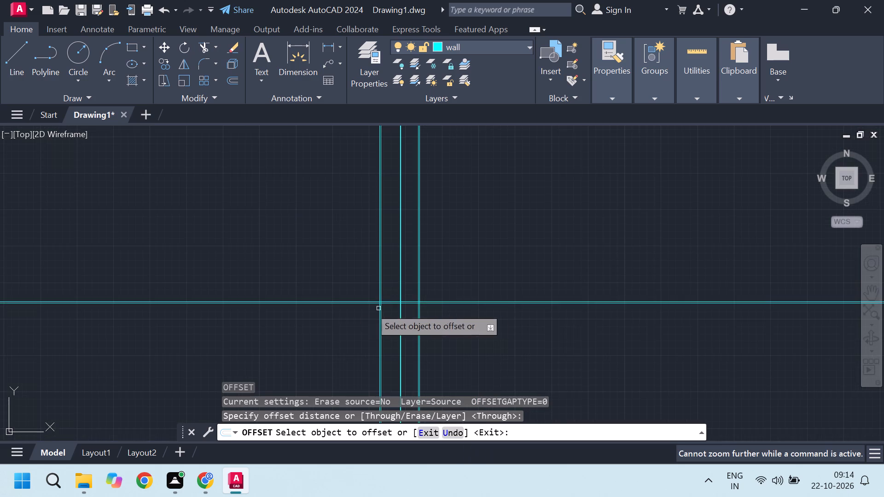
{"action": "scroll", "coordinate": [438, 300], "scroll_direction": "up", "scroll_amount": 2}
{"action": "scroll", "coordinate": [366, 305], "scroll_direction": "up", "scroll_amount": 3}
{"action": "middle_click_drag", "start_coordinate": [338, 301], "coordinate": [392, 276]}
{"action": "scroll", "coordinate": [392, 276], "scroll_direction": "up", "scroll_amount": 1}
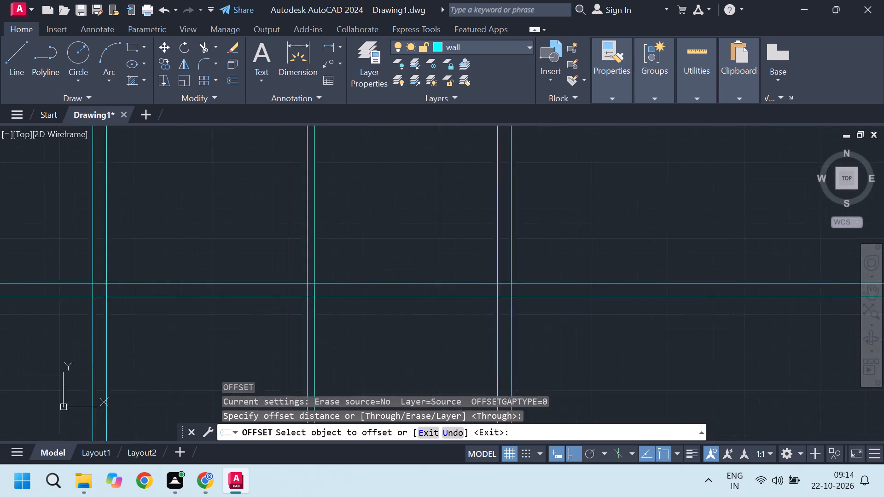
{"action": "scroll", "coordinate": [257, 282], "scroll_direction": "up", "scroll_amount": 4}
{"action": "scroll", "coordinate": [266, 259], "scroll_direction": "down", "scroll_amount": 4}
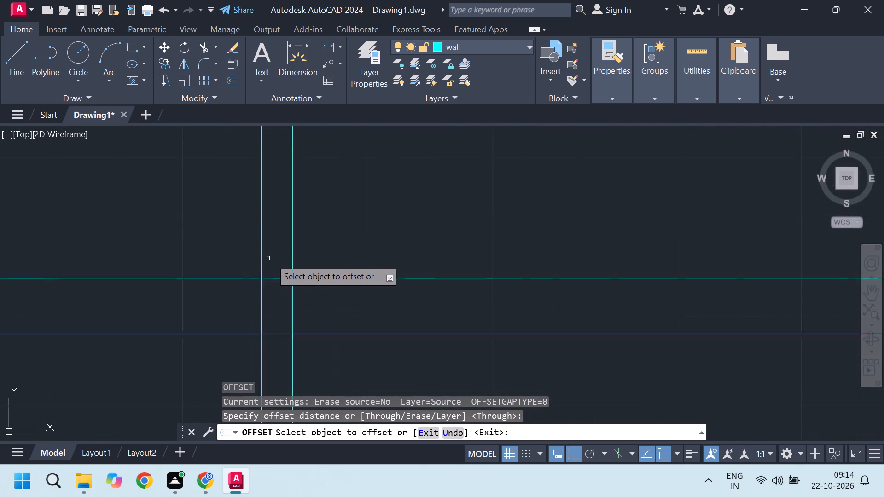
{"action": "scroll", "coordinate": [292, 276], "scroll_direction": "up", "scroll_amount": 3}
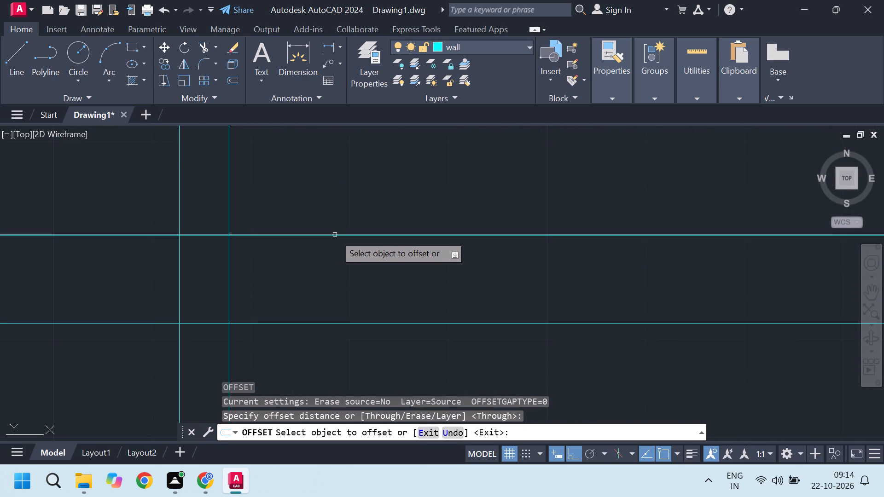
{"action": "scroll", "coordinate": [276, 307], "scroll_direction": "down", "scroll_amount": 4}
{"action": "middle_click_drag", "start_coordinate": [414, 311], "coordinate": [417, 262]}
{"action": "scroll", "coordinate": [435, 245], "scroll_direction": "down", "scroll_amount": 5}
{"action": "scroll", "coordinate": [456, 245], "scroll_direction": "up", "scroll_amount": 3}
{"action": "scroll", "coordinate": [434, 291], "scroll_direction": "up", "scroll_amount": 3}
{"action": "scroll", "coordinate": [475, 238], "scroll_direction": "down", "scroll_amount": 4}
{"action": "scroll", "coordinate": [419, 237], "scroll_direction": "up", "scroll_amount": 3}
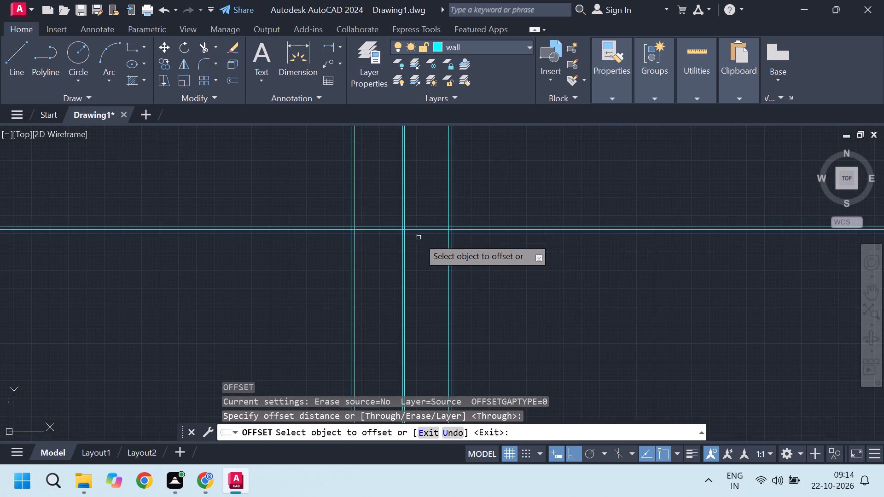
Offset the lower line of the horizontal 9" wall pair 11' toward negative Y.
{"action": "scroll", "coordinate": [419, 237], "scroll_direction": "up", "scroll_amount": 1}
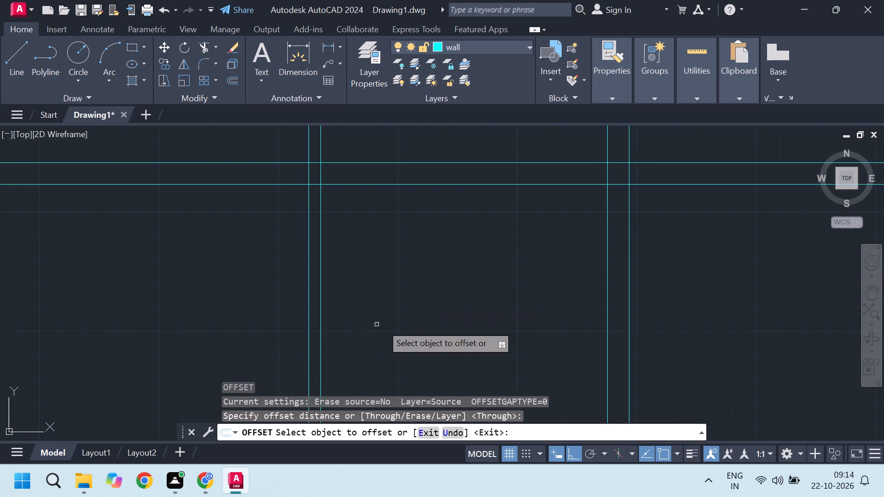
{"action": "scroll", "coordinate": [416, 244], "scroll_direction": "down", "scroll_amount": 5}
{"action": "scroll", "coordinate": [504, 234], "scroll_direction": "up", "scroll_amount": 5}
{"action": "scroll", "coordinate": [444, 271], "scroll_direction": "down", "scroll_amount": 1}
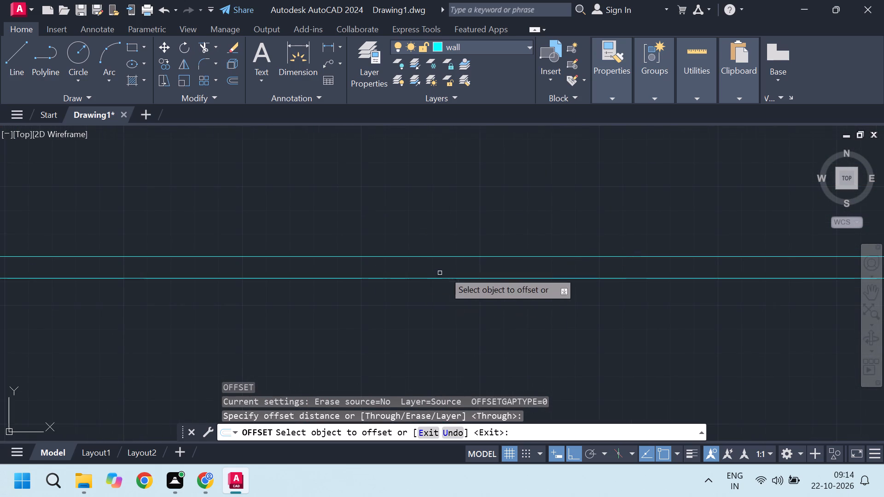
{"action": "scroll", "coordinate": [444, 271], "scroll_direction": "down", "scroll_amount": 2}
{"action": "scroll", "coordinate": [222, 274], "scroll_direction": "up", "scroll_amount": 2}
{"action": "middle_click_drag", "start_coordinate": [320, 295], "coordinate": [456, 283]}
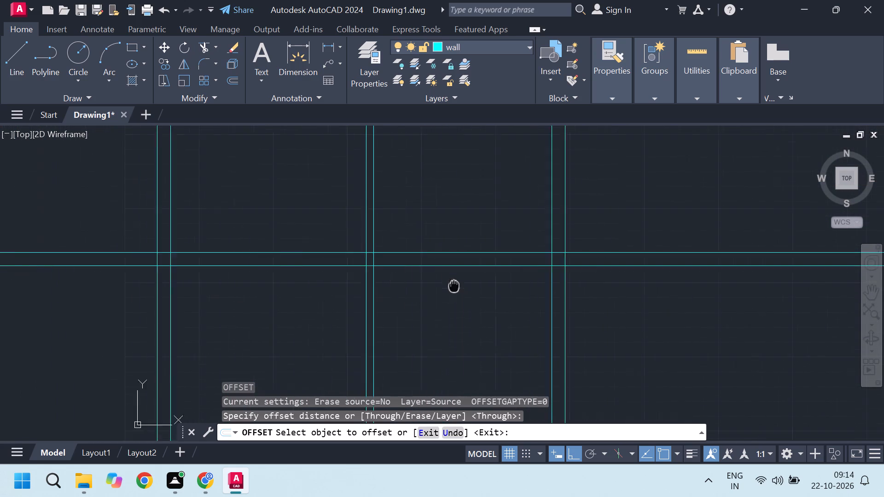
{"action": "left_click", "coordinate": [270, 261]}
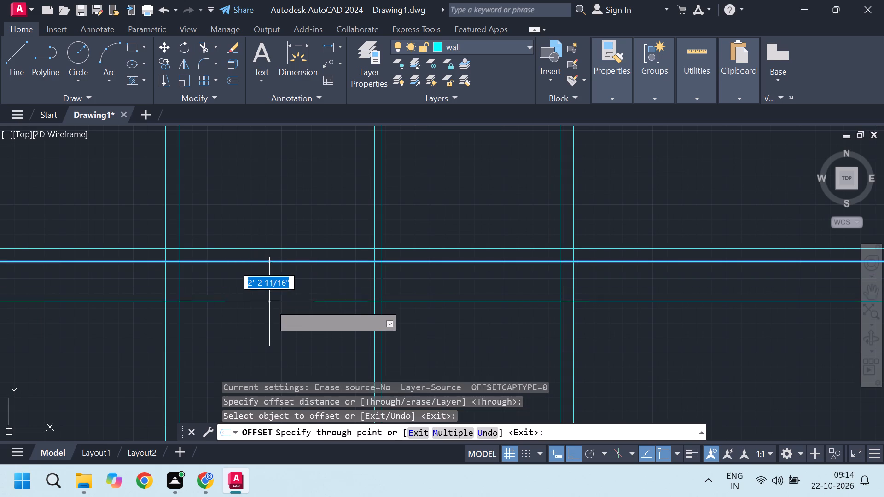
{"action": "scroll", "coordinate": [275, 306], "scroll_direction": "down", "scroll_amount": 3}
{"action": "scroll", "coordinate": [278, 336], "scroll_direction": "up", "scroll_amount": 3}
{"action": "scroll", "coordinate": [320, 263], "scroll_direction": "down", "scroll_amount": 4}
{"action": "scroll", "coordinate": [304, 282], "scroll_direction": "up", "scroll_amount": 4}
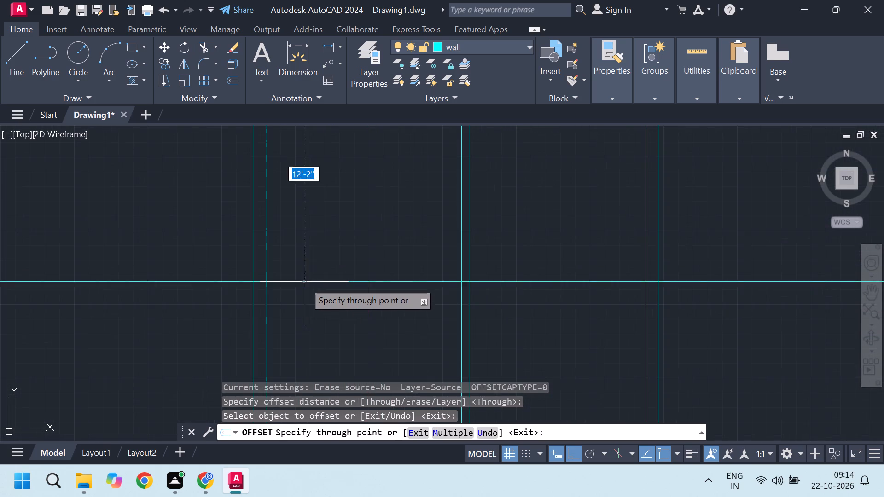
{"action": "scroll", "coordinate": [368, 289], "scroll_direction": "down", "scroll_amount": 4}
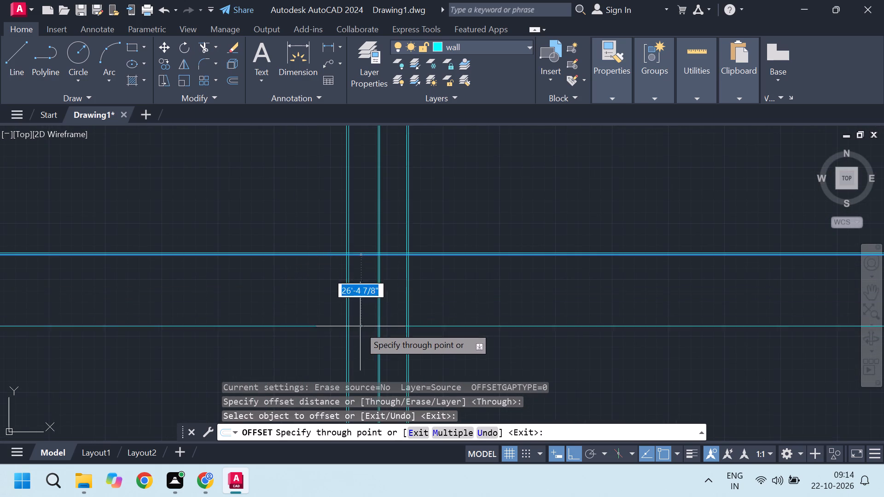
{"action": "scroll", "coordinate": [358, 326], "scroll_direction": "up", "scroll_amount": 4}
{"action": "scroll", "coordinate": [361, 324], "scroll_direction": "down", "scroll_amount": 4}
{"action": "scroll", "coordinate": [355, 318], "scroll_direction": "up", "scroll_amount": 3}
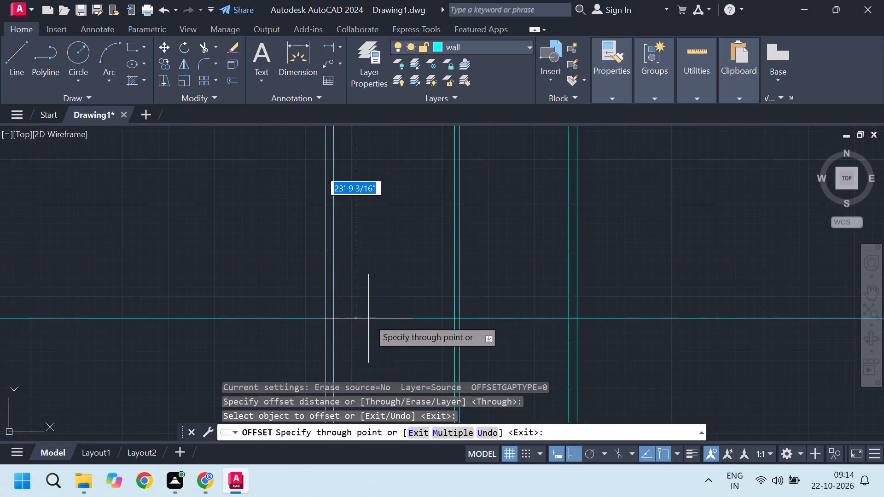
{"action": "key", "text": "1"}
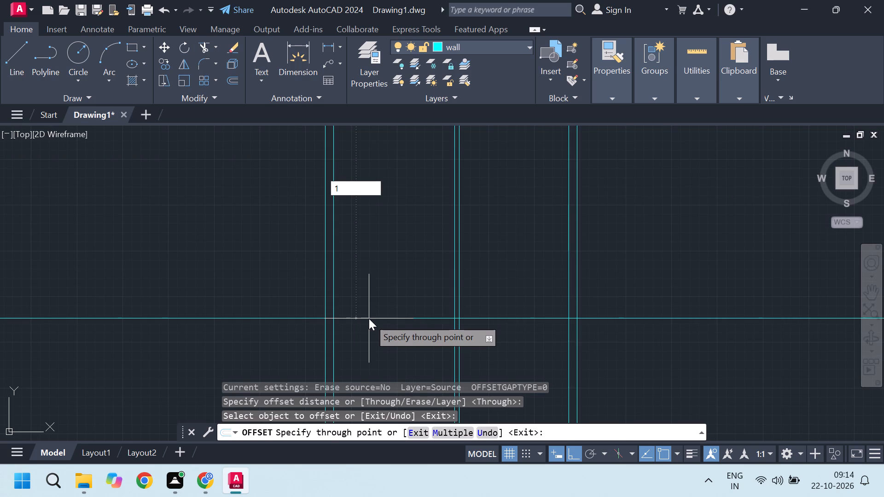
{"action": "key", "text": "1"}
{"action": "key", "text": "apostrophe"}
{"action": "key", "text": "Return"}
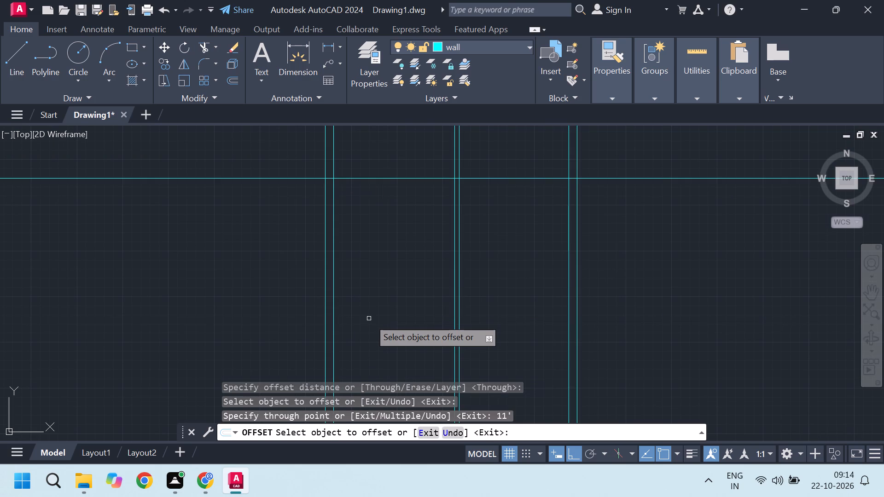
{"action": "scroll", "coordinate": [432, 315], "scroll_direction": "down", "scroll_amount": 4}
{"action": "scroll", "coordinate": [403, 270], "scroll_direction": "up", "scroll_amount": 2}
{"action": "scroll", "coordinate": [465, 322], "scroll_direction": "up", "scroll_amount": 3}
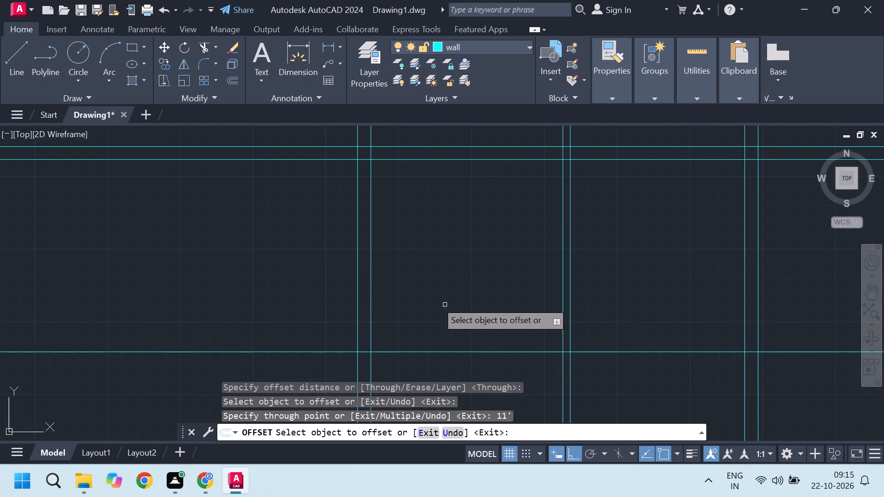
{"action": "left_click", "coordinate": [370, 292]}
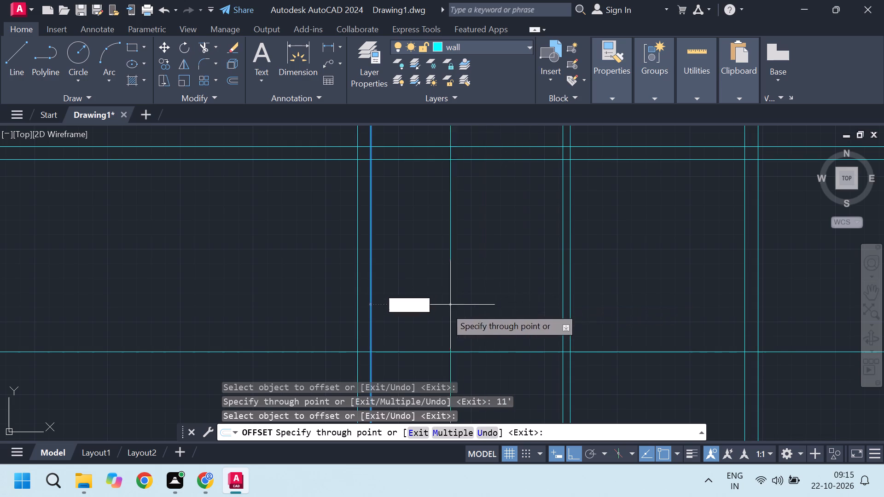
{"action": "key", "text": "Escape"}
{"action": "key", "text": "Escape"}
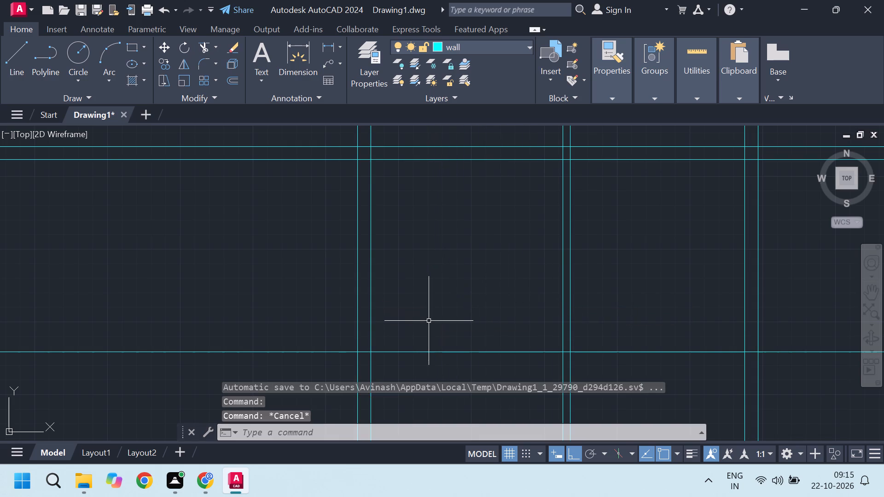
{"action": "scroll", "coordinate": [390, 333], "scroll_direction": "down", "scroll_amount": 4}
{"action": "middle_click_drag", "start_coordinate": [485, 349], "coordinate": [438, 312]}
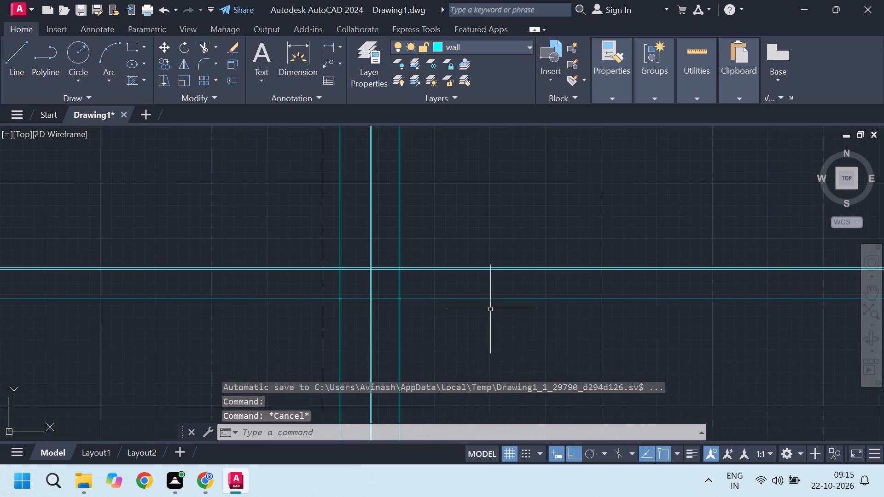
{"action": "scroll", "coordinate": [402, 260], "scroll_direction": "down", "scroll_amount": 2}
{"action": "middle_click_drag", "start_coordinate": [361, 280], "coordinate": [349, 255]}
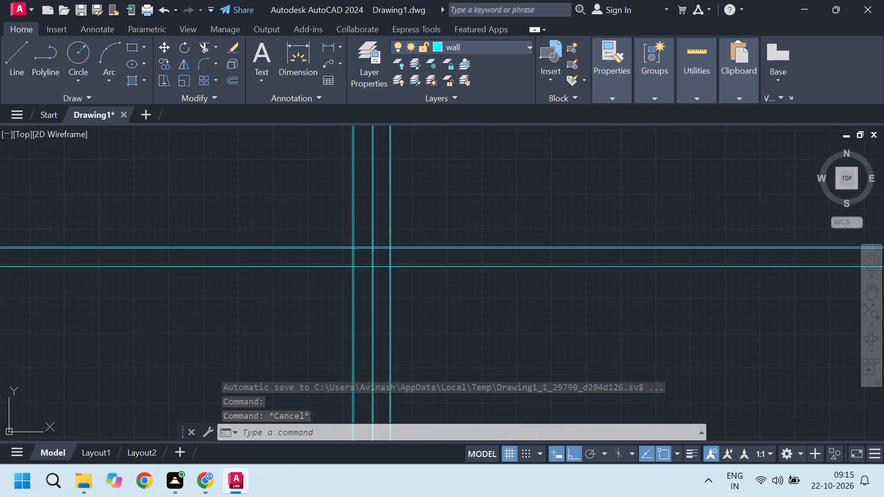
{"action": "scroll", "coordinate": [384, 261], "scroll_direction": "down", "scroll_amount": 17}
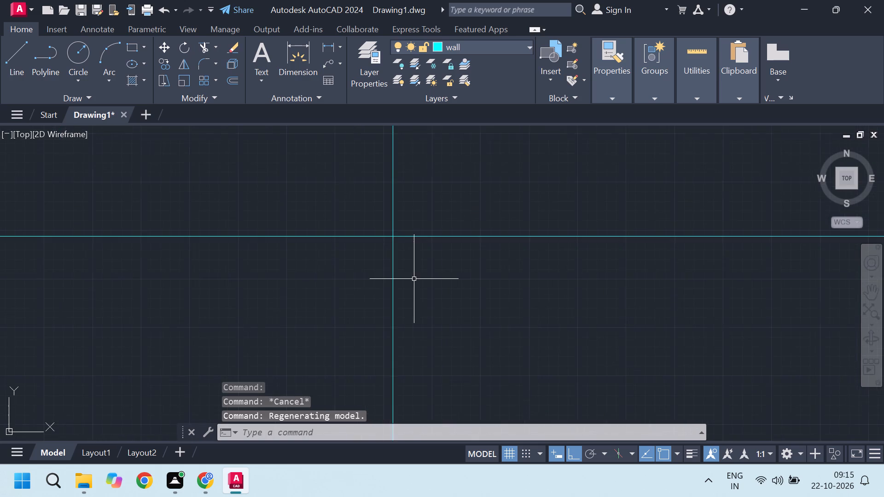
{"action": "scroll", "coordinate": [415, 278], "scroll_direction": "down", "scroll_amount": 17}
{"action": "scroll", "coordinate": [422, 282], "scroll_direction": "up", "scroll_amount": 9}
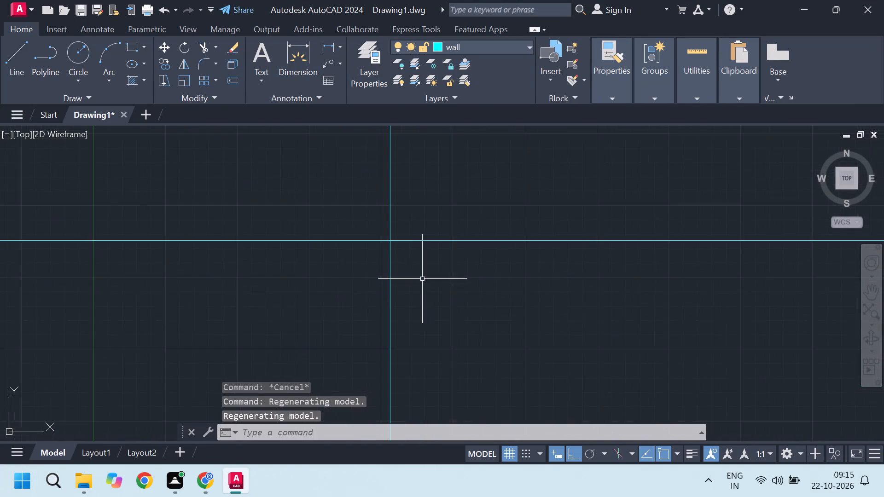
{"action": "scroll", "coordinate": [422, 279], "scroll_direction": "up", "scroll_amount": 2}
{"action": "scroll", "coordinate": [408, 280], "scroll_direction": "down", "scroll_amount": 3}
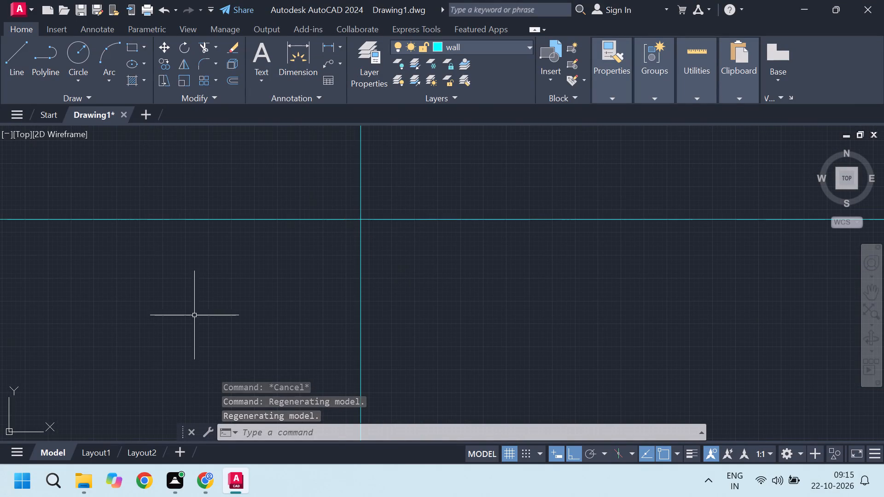
Use Zoom Window around the wall-line crossing and examine the three vertical wall pairs against the horizontal wall lines.
{"action": "key", "text": "z"}
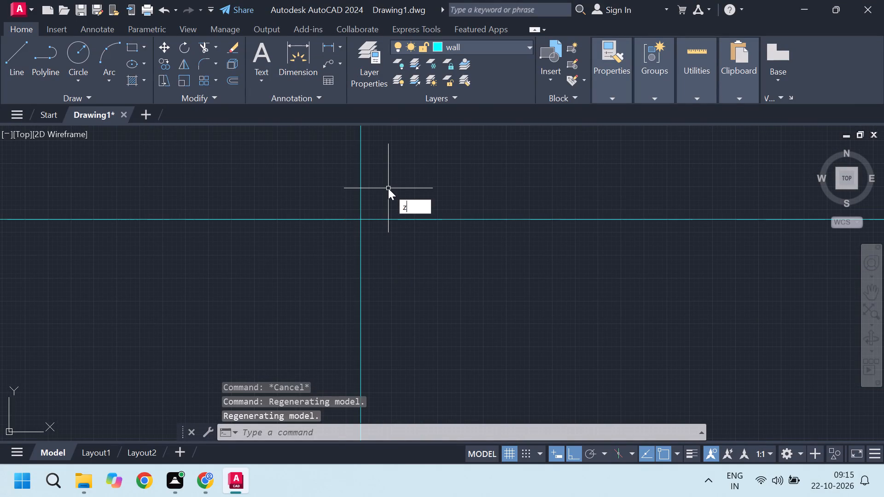
{"action": "key", "text": "Return"}
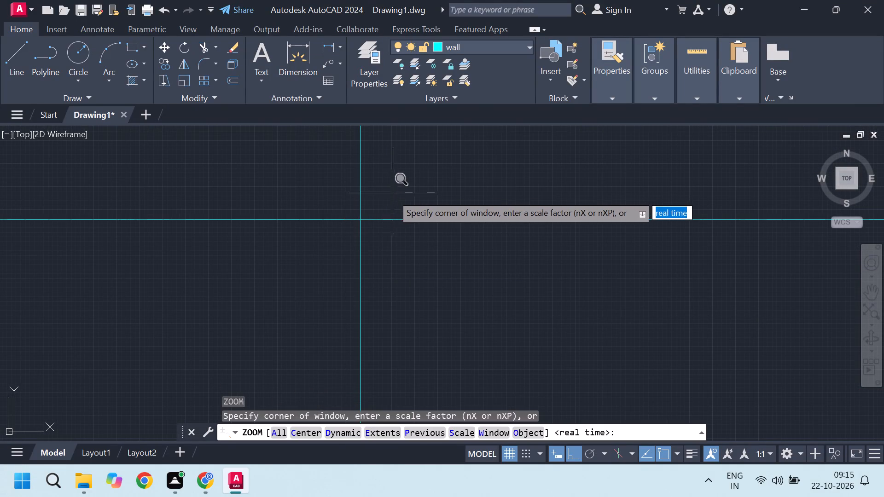
{"action": "left_click", "coordinate": [361, 225]}
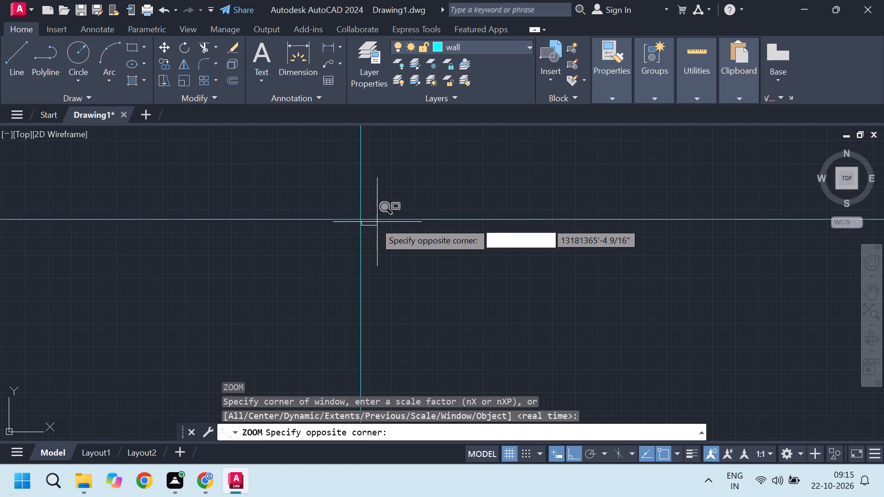
{"action": "scroll", "coordinate": [358, 222], "scroll_direction": "up", "scroll_amount": 4}
{"action": "left_click", "coordinate": [348, 191]}
{"action": "scroll", "coordinate": [382, 203], "scroll_direction": "up", "scroll_amount": 3}
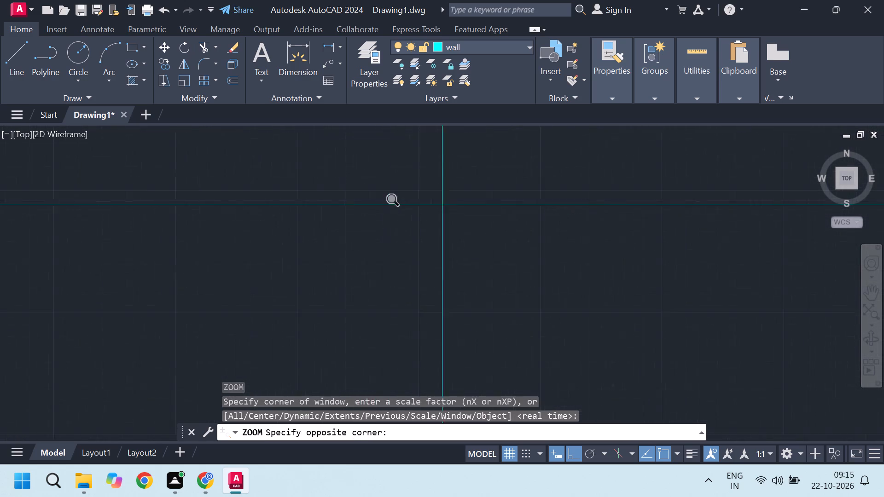
{"action": "scroll", "coordinate": [551, 221], "scroll_direction": "up", "scroll_amount": 3}
{"action": "scroll", "coordinate": [527, 155], "scroll_direction": "up", "scroll_amount": 6}
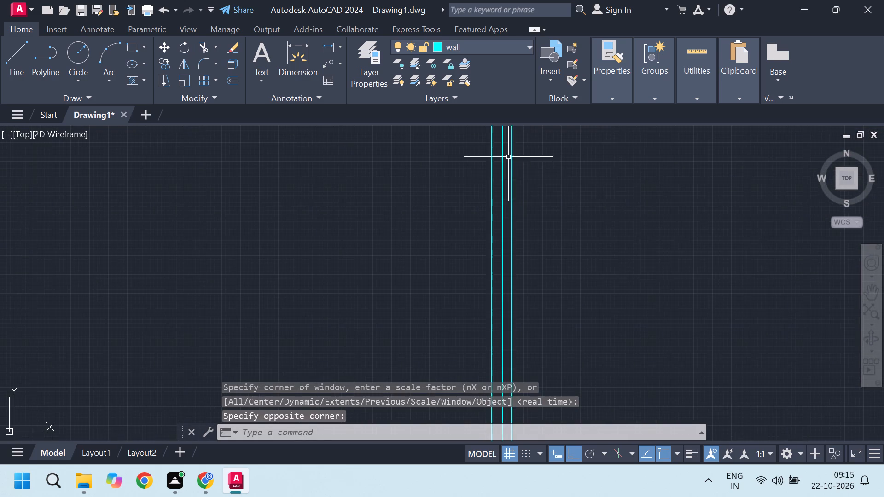
{"action": "middle_click_drag", "start_coordinate": [501, 179], "coordinate": [336, 360]}
{"action": "scroll", "coordinate": [340, 327], "scroll_direction": "up", "scroll_amount": 3}
{"action": "scroll", "coordinate": [353, 193], "scroll_direction": "up", "scroll_amount": 2}
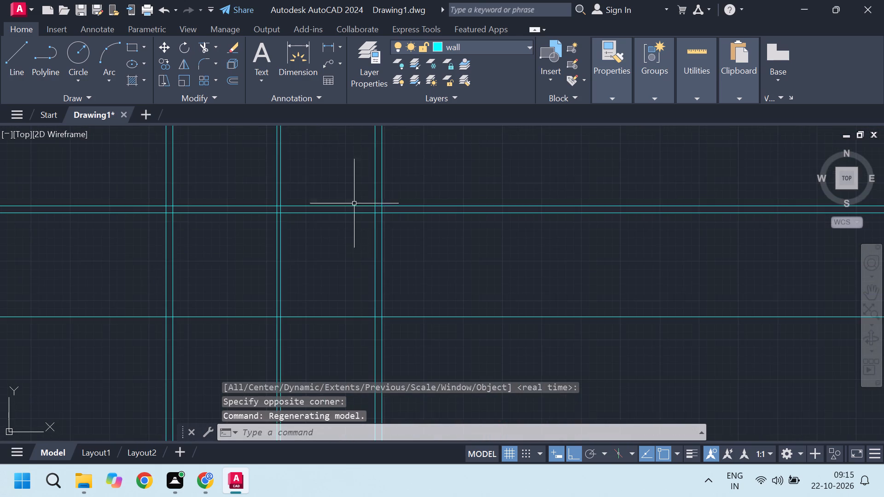
{"action": "scroll", "coordinate": [414, 260], "scroll_direction": "down", "scroll_amount": 3}
{"action": "scroll", "coordinate": [330, 237], "scroll_direction": "up", "scroll_amount": 2}
{"action": "scroll", "coordinate": [546, 302], "scroll_direction": "up", "scroll_amount": 2}
{"action": "scroll", "coordinate": [536, 305], "scroll_direction": "down", "scroll_amount": 3}
{"action": "scroll", "coordinate": [525, 283], "scroll_direction": "up", "scroll_amount": 3}
{"action": "scroll", "coordinate": [504, 312], "scroll_direction": "down", "scroll_amount": 3}
{"action": "middle_click_drag", "start_coordinate": [540, 345], "coordinate": [509, 325]}
{"action": "scroll", "coordinate": [506, 322], "scroll_direction": "up", "scroll_amount": 1}
{"action": "scroll", "coordinate": [456, 324], "scroll_direction": "up", "scroll_amount": 2}
{"action": "scroll", "coordinate": [534, 353], "scroll_direction": "down", "scroll_amount": 2}
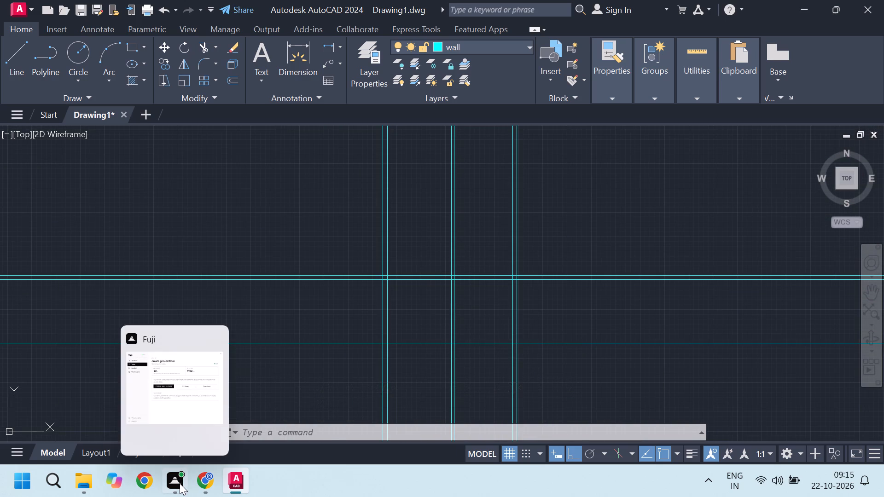
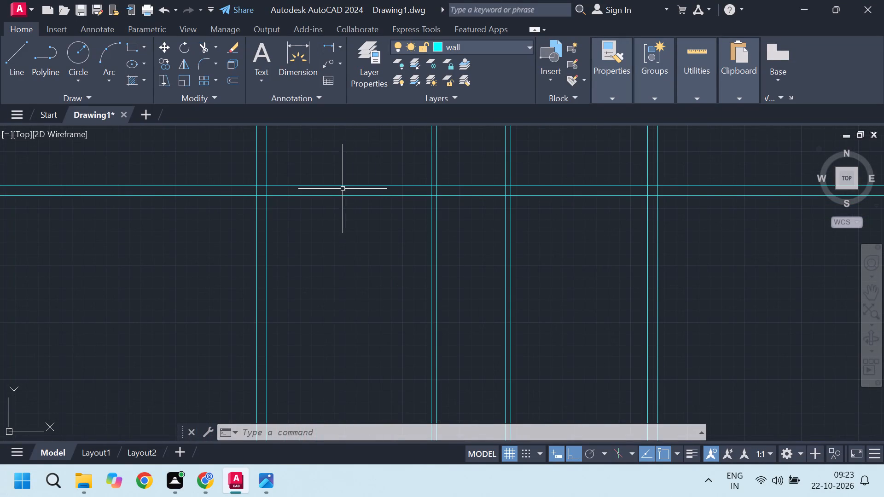
Offset the lower line of the horizontal 9" wall pair 11' toward negative Y using Through mode.
{"action": "scroll", "coordinate": [323, 233], "scroll_direction": "down", "scroll_amount": 2}
{"action": "scroll", "coordinate": [332, 260], "scroll_direction": "up", "scroll_amount": 2}
{"action": "middle_click_drag", "start_coordinate": [333, 272], "coordinate": [335, 288]}
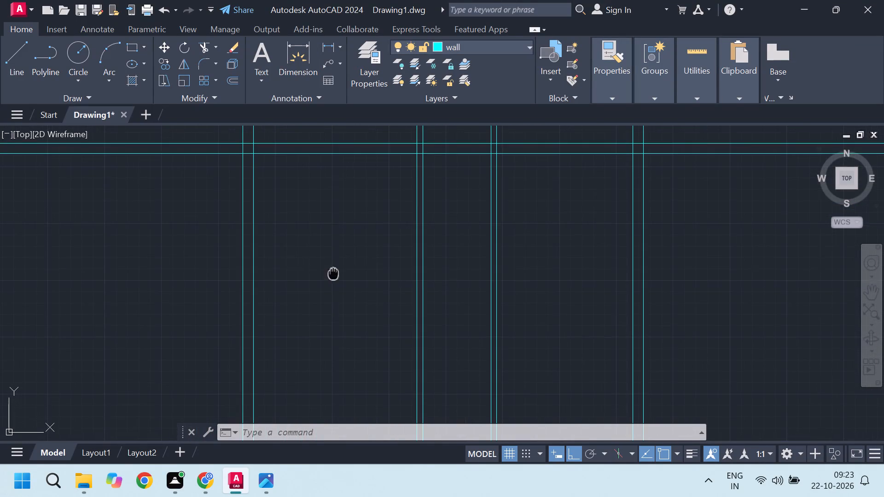
{"action": "middle_click_drag", "start_coordinate": [335, 288], "coordinate": [336, 329]}
{"action": "scroll", "coordinate": [336, 329], "scroll_direction": "up", "scroll_amount": 1}
{"action": "scroll", "coordinate": [314, 232], "scroll_direction": "up", "scroll_amount": 2}
{"action": "scroll", "coordinate": [322, 277], "scroll_direction": "down", "scroll_amount": 4}
{"action": "scroll", "coordinate": [323, 227], "scroll_direction": "up", "scroll_amount": 4}
{"action": "scroll", "coordinate": [307, 231], "scroll_direction": "down", "scroll_amount": 4}
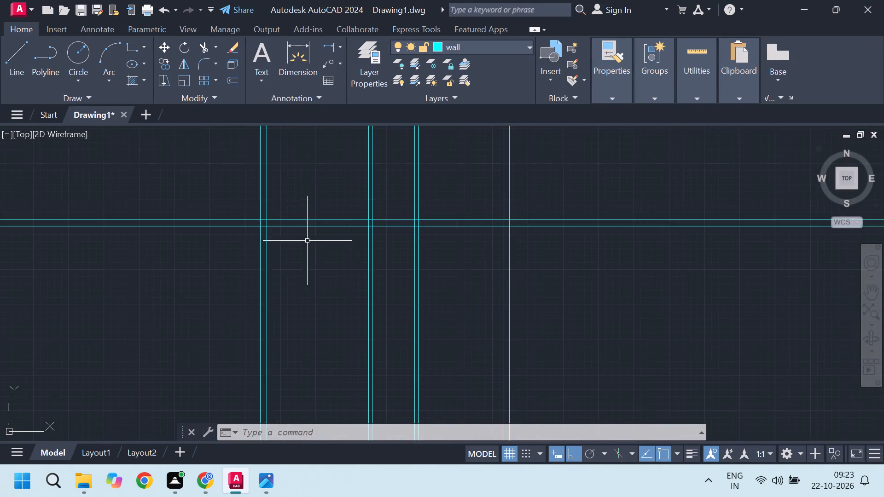
{"action": "scroll", "coordinate": [317, 230], "scroll_direction": "up", "scroll_amount": 3}
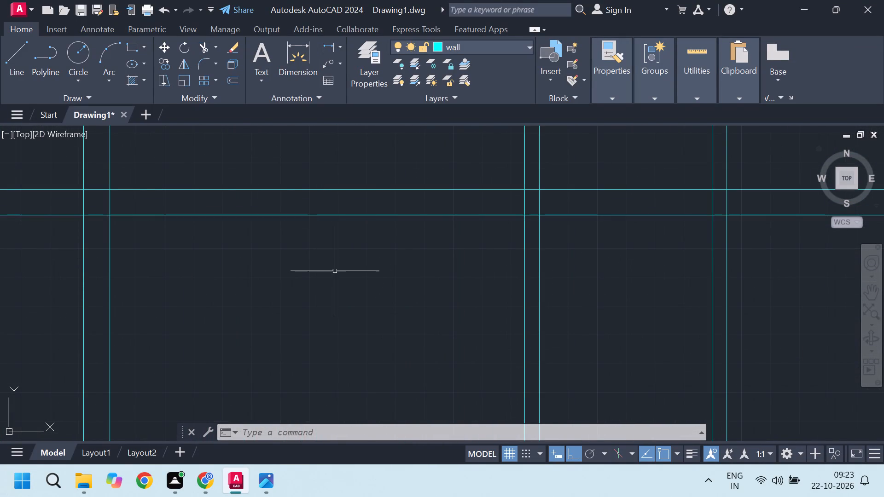
{"action": "key", "text": "o"}
{"action": "key", "text": "Return"}
{"action": "key", "text": "t"}
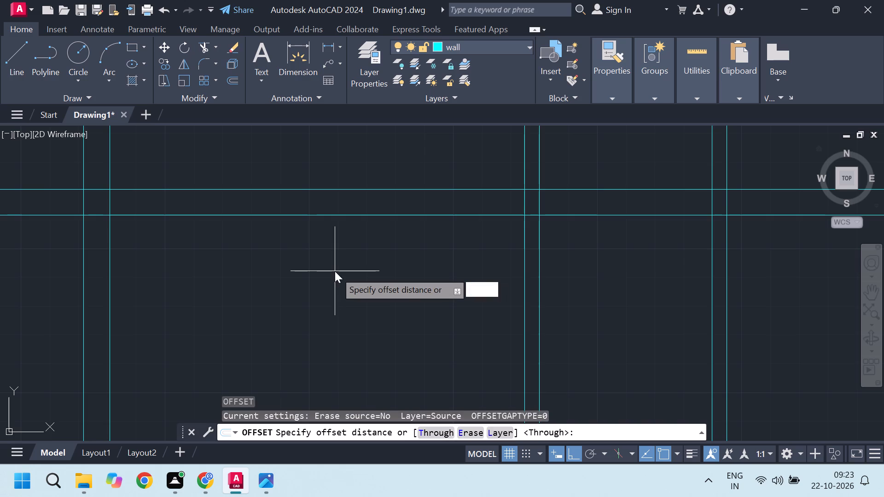
{"action": "key", "text": "Return"}
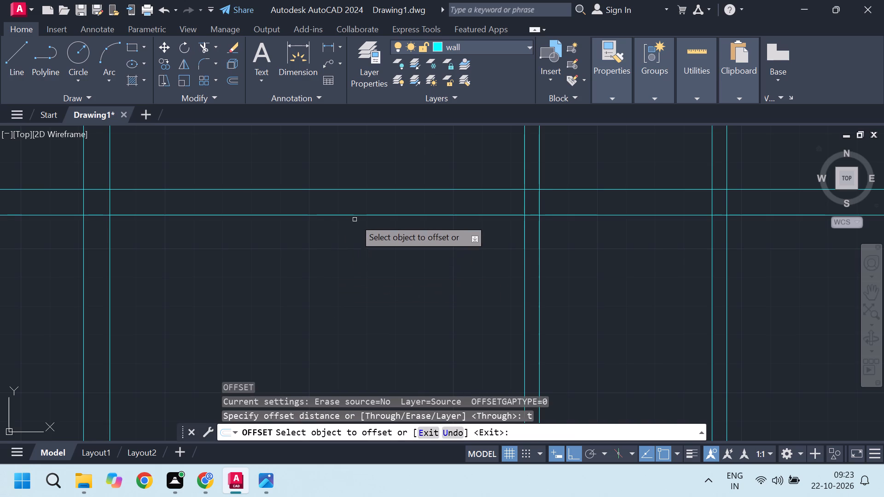
{"action": "left_click", "coordinate": [355, 215]}
{"action": "scroll", "coordinate": [361, 283], "scroll_direction": "down", "scroll_amount": 4}
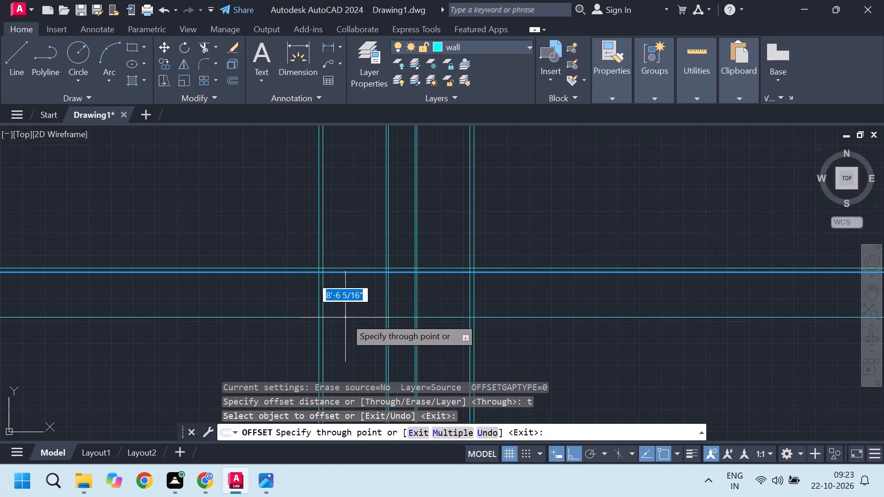
{"action": "type", "text": "11'"}
{"action": "key", "text": "Return"}
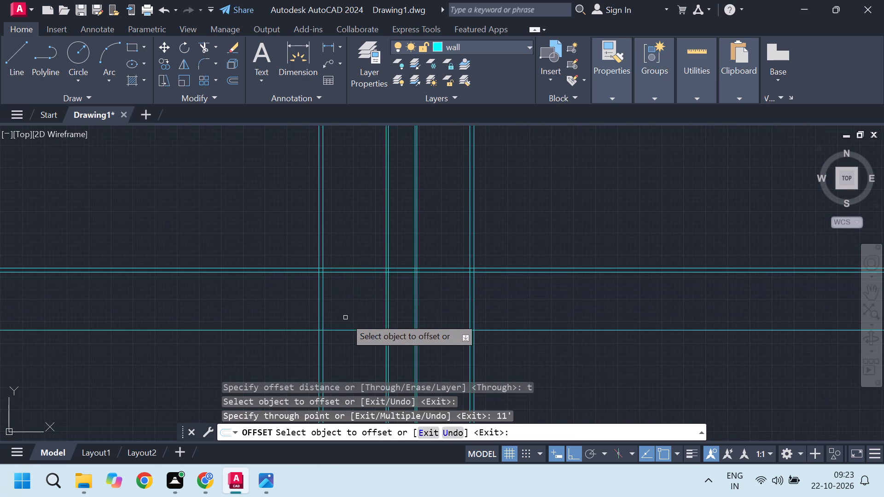
Offset the new horizontal line below the 11' rooms 5" toward negative Y to form a partition wall, and end Offset.
{"action": "scroll", "coordinate": [361, 308], "scroll_direction": "down", "scroll_amount": 2}
{"action": "scroll", "coordinate": [344, 318], "scroll_direction": "up", "scroll_amount": 4}
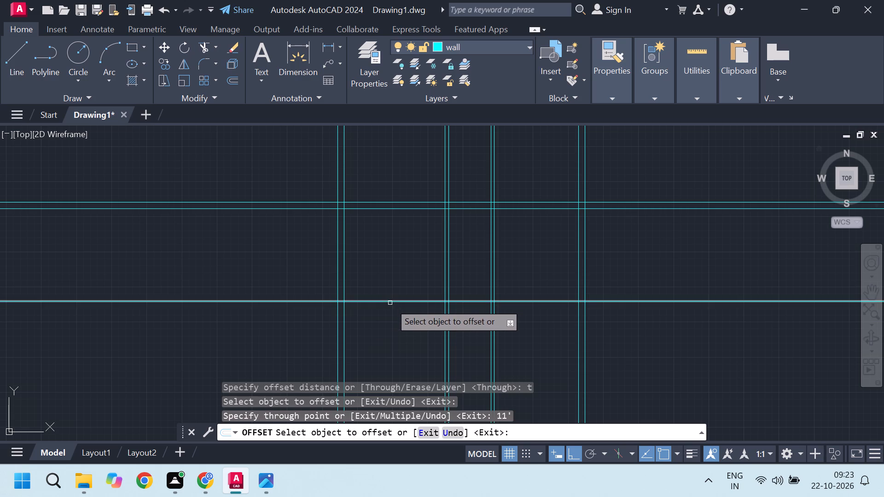
{"action": "left_click", "coordinate": [390, 303]}
{"action": "key", "text": "5"}
{"action": "key", "text": "Return"}
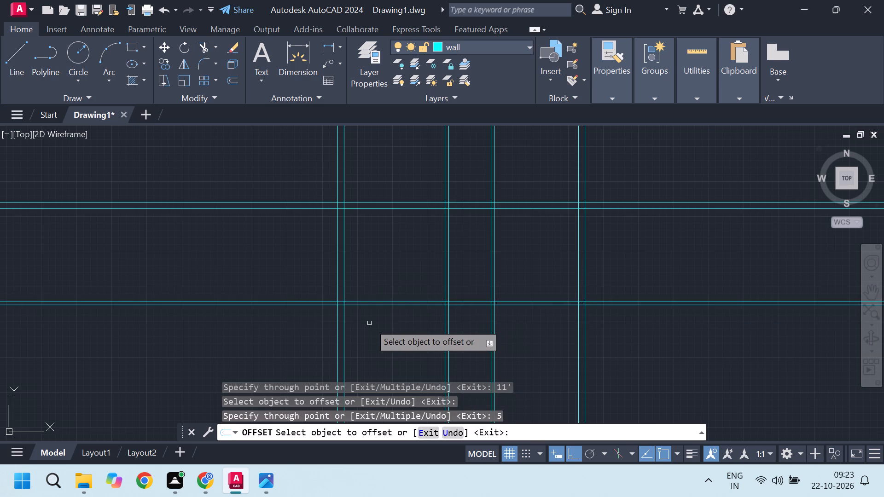
{"action": "scroll", "coordinate": [371, 269], "scroll_direction": "down", "scroll_amount": 2}
{"action": "scroll", "coordinate": [442, 251], "scroll_direction": "up", "scroll_amount": 3}
{"action": "scroll", "coordinate": [419, 264], "scroll_direction": "down", "scroll_amount": 3}
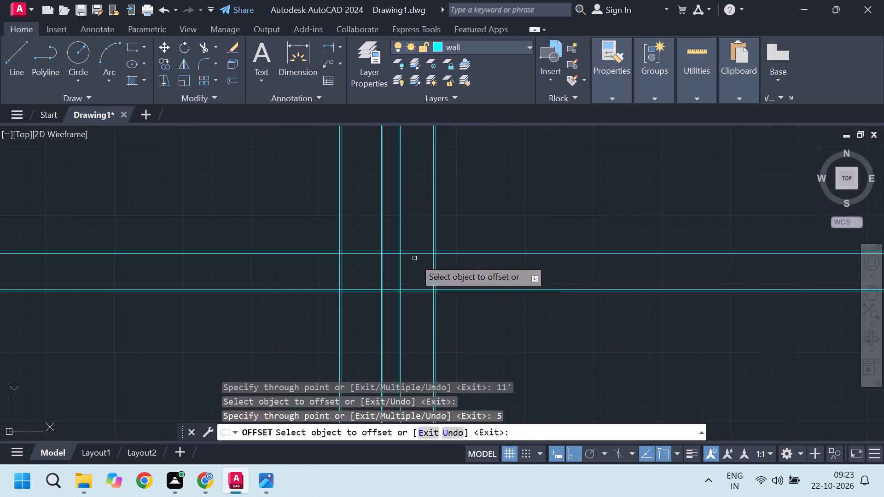
{"action": "middle_click_drag", "start_coordinate": [430, 290], "coordinate": [391, 247]}
{"action": "scroll", "coordinate": [355, 231], "scroll_direction": "up", "scroll_amount": 2}
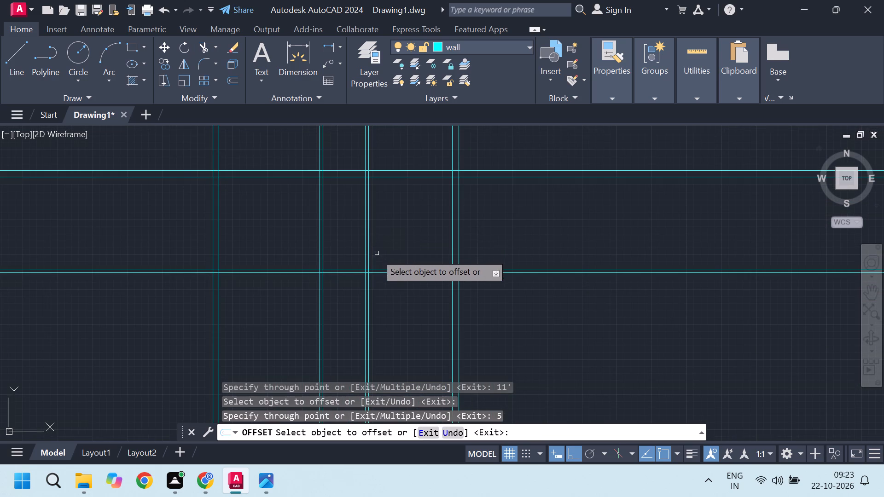
{"action": "middle_click_drag", "start_coordinate": [395, 235], "coordinate": [383, 253]}
{"action": "scroll", "coordinate": [396, 248], "scroll_direction": "down", "scroll_amount": 1}
{"action": "key", "text": "Escape"}
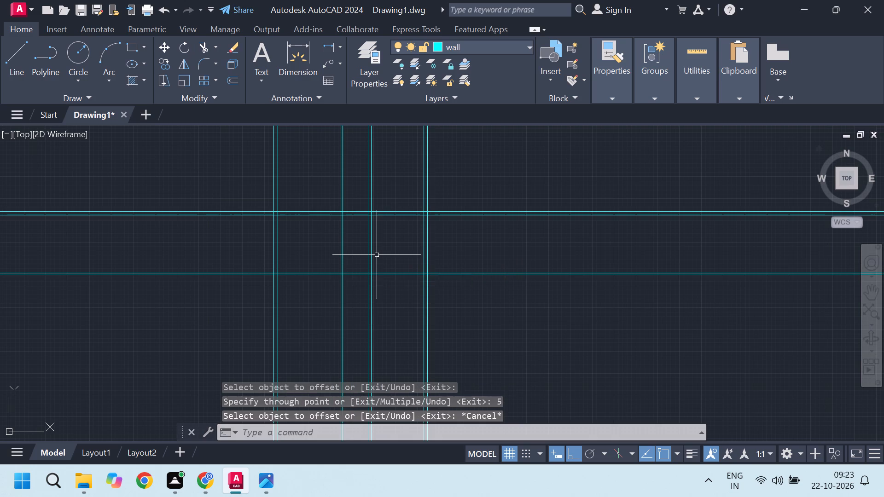
Trim the vertical wall lines above the top wall and the horizontal wall lines extending beyond both outer side walls.
{"action": "type", "text": "tr"}
{"action": "key", "text": "Return"}
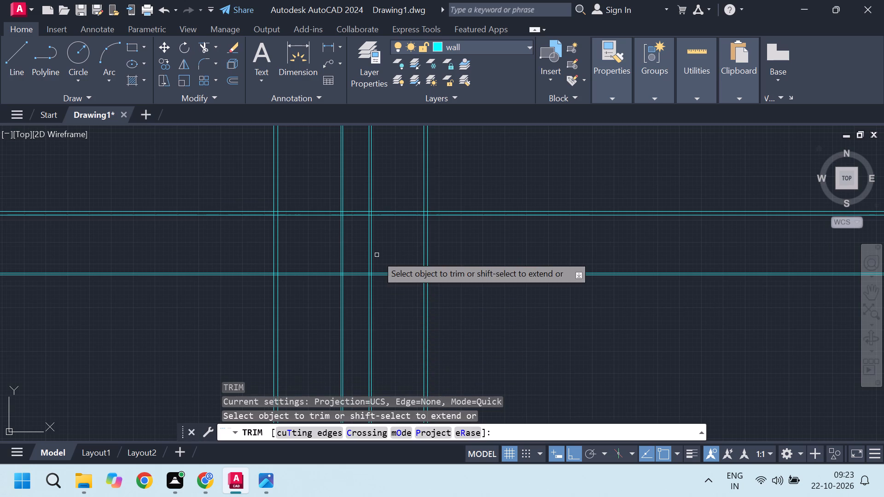
{"action": "left_click", "coordinate": [444, 165]}
{"action": "left_click", "coordinate": [185, 171]}
{"action": "left_click", "coordinate": [183, 181]}
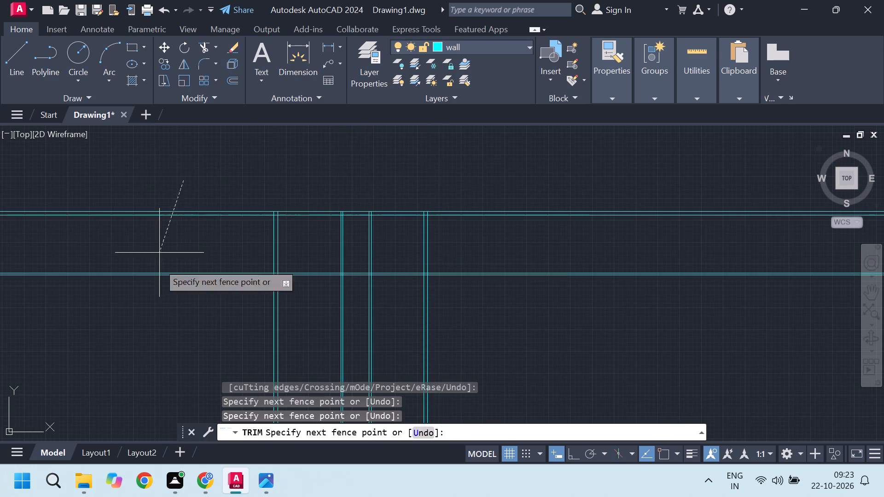
{"action": "left_click", "coordinate": [164, 291]}
{"action": "left_click_drag", "start_coordinate": [484, 165], "coordinate": [478, 179]}
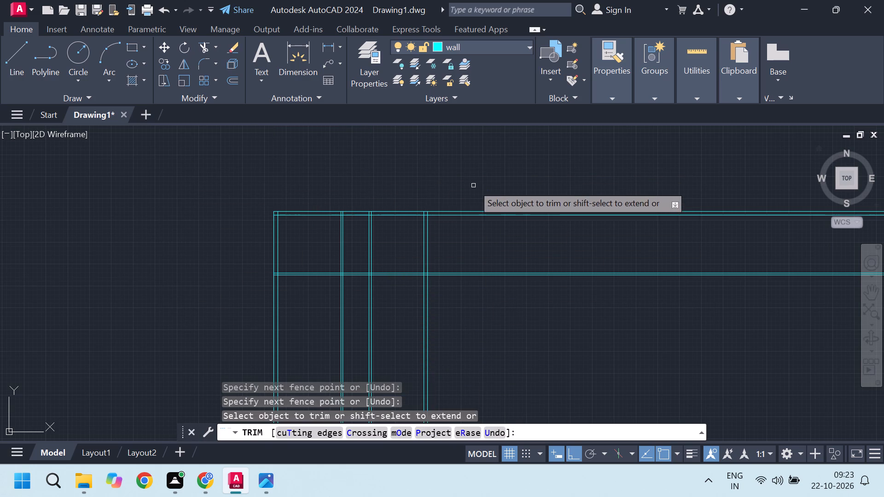
{"action": "left_click", "coordinate": [473, 185]}
{"action": "left_click", "coordinate": [477, 308]}
{"action": "key", "text": "space"}
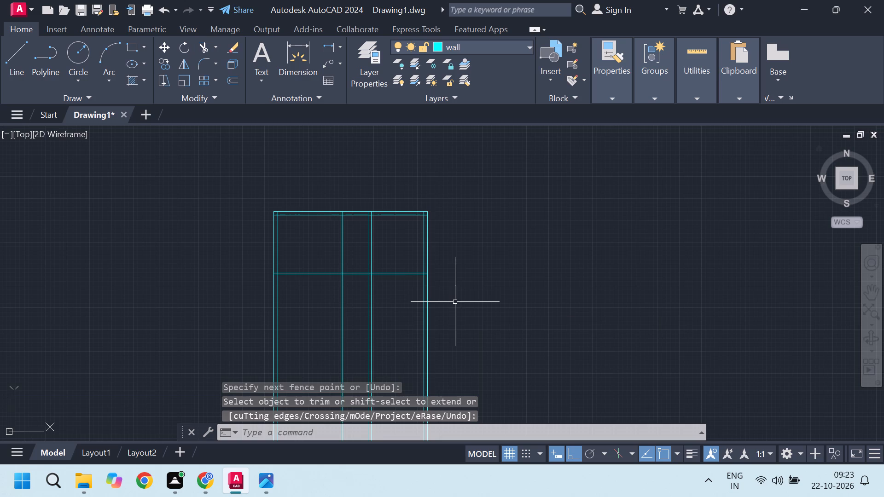
Trim the overlapping lines where the left 5" vertical partition meets the top 9" wall into an open T-junction.
{"action": "scroll", "coordinate": [433, 289], "scroll_direction": "down", "scroll_amount": 2}
{"action": "middle_click_drag", "start_coordinate": [446, 328], "coordinate": [414, 290]}
{"action": "scroll", "coordinate": [337, 259], "scroll_direction": "up", "scroll_amount": 2}
{"action": "scroll", "coordinate": [399, 256], "scroll_direction": "up", "scroll_amount": 1}
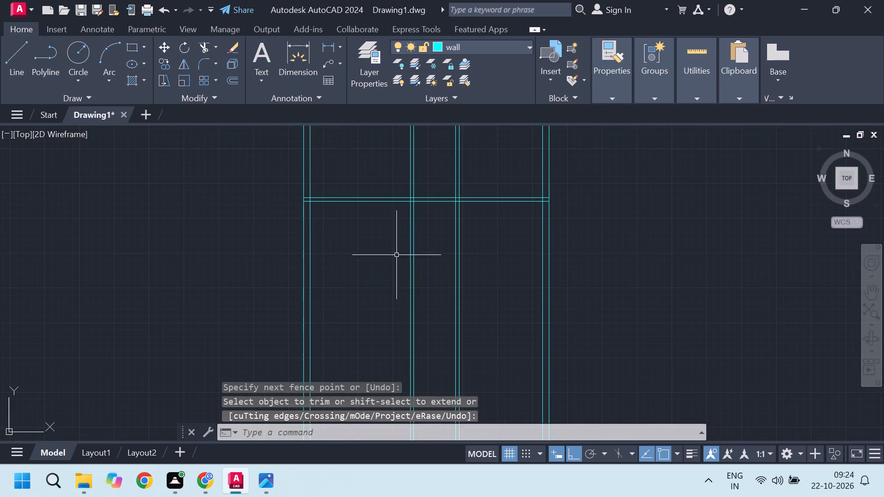
{"action": "middle_click_drag", "start_coordinate": [369, 235], "coordinate": [301, 284]}
{"action": "scroll", "coordinate": [332, 255], "scroll_direction": "up", "scroll_amount": 1}
{"action": "middle_click_drag", "start_coordinate": [354, 272], "coordinate": [341, 302]}
{"action": "scroll", "coordinate": [343, 277], "scroll_direction": "up", "scroll_amount": 1}
{"action": "scroll", "coordinate": [349, 294], "scroll_direction": "down", "scroll_amount": 2}
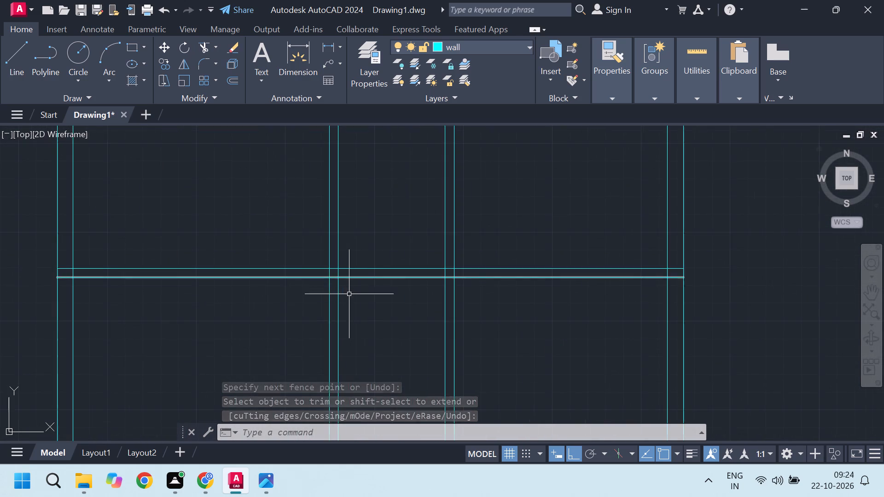
{"action": "scroll", "coordinate": [391, 266], "scroll_direction": "up", "scroll_amount": 2}
{"action": "scroll", "coordinate": [341, 289], "scroll_direction": "down", "scroll_amount": 1}
{"action": "middle_click_drag", "start_coordinate": [335, 230], "coordinate": [321, 277]}
{"action": "scroll", "coordinate": [315, 198], "scroll_direction": "up", "scroll_amount": 3}
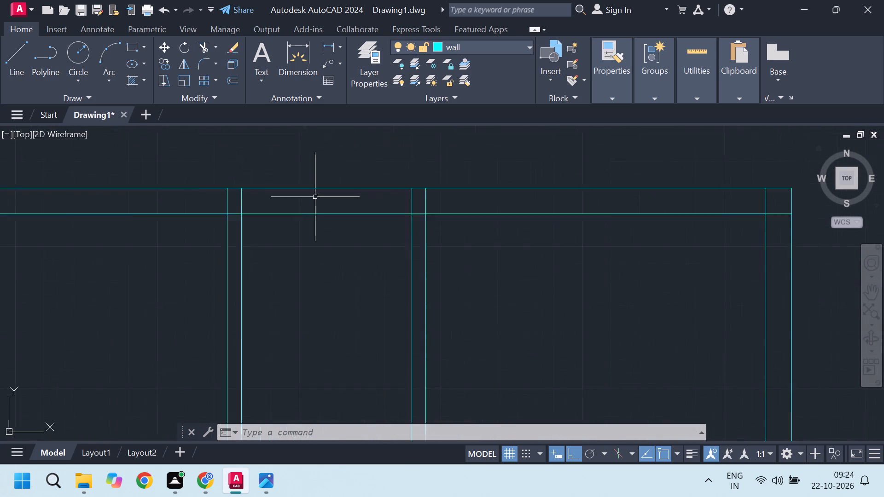
{"action": "scroll", "coordinate": [357, 260], "scroll_direction": "down", "scroll_amount": 2}
{"action": "type", "text": "tr"}
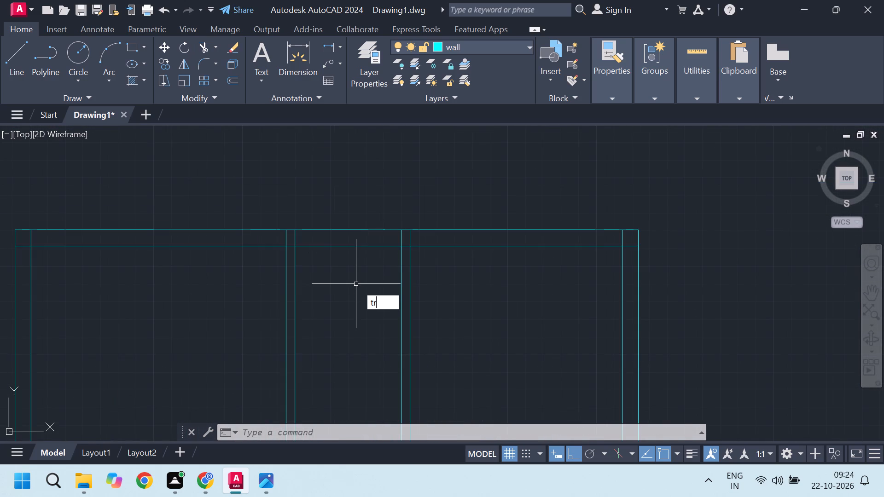
{"action": "key", "text": "Return"}
{"action": "scroll", "coordinate": [246, 234], "scroll_direction": "up", "scroll_amount": 3}
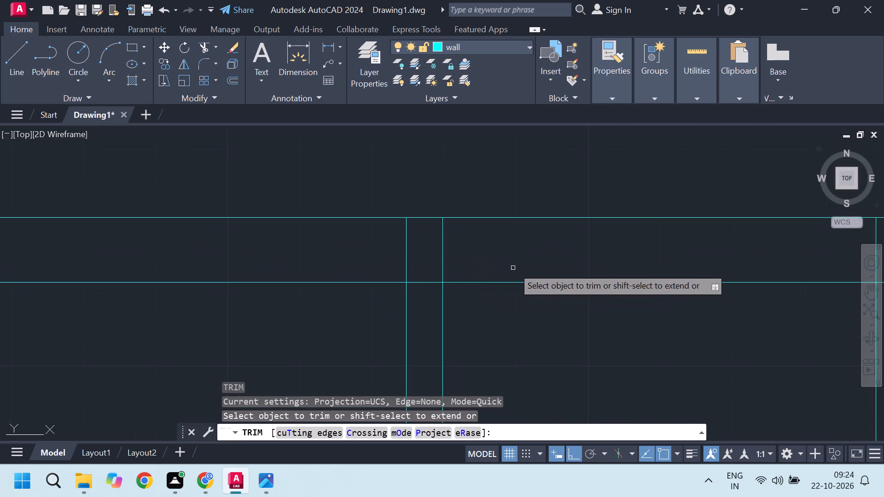
{"action": "left_click_drag", "start_coordinate": [474, 249], "coordinate": [470, 249]}
{"action": "left_click", "coordinate": [378, 251]}
{"action": "left_click", "coordinate": [423, 261]}
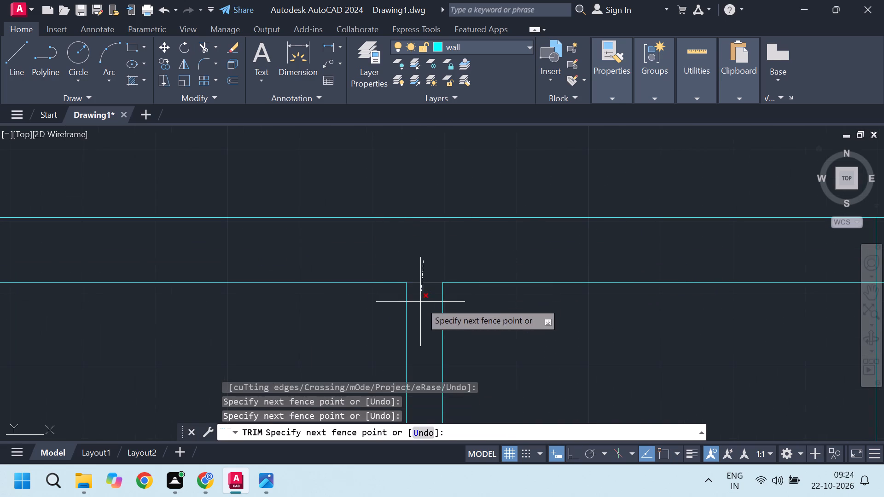
{"action": "left_click", "coordinate": [420, 302]}
Trim the overlapping inner wall lines at the plan's top-left corner to form a clean corner.
{"action": "scroll", "coordinate": [503, 269], "scroll_direction": "down", "scroll_amount": 5}
{"action": "scroll", "coordinate": [363, 282], "scroll_direction": "up", "scroll_amount": 3}
{"action": "scroll", "coordinate": [545, 211], "scroll_direction": "up", "scroll_amount": 1}
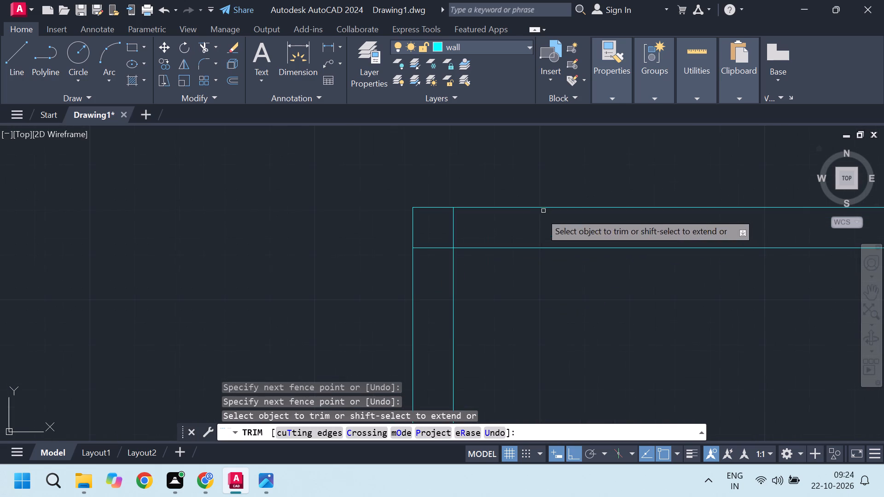
{"action": "left_click", "coordinate": [477, 229]}
{"action": "left_click", "coordinate": [425, 259]}
{"action": "scroll", "coordinate": [260, 225], "scroll_direction": "down", "scroll_amount": 5}
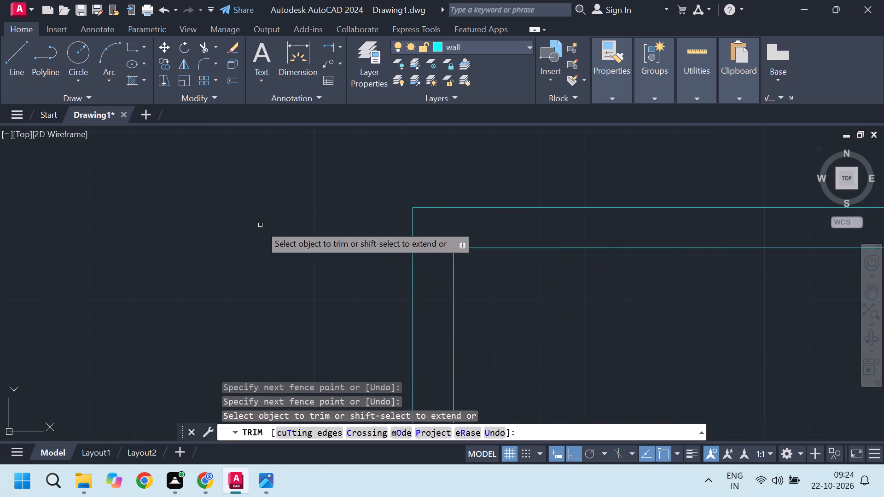
Trim the overlapping lines where the right 5" vertical partition meets the top 9" wall into an open T-junction.
{"action": "scroll", "coordinate": [259, 225], "scroll_direction": "down", "scroll_amount": 1}
{"action": "scroll", "coordinate": [415, 231], "scroll_direction": "up", "scroll_amount": 4}
{"action": "left_click", "coordinate": [553, 199]}
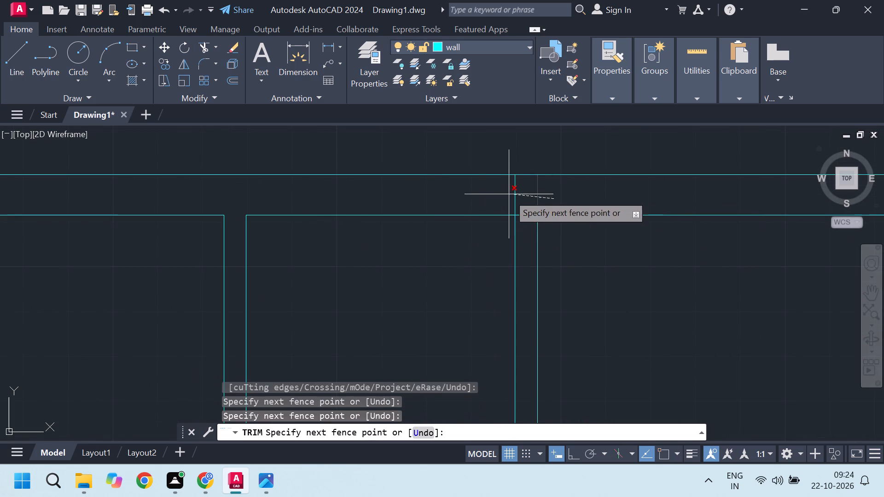
{"action": "left_click", "coordinate": [506, 195]}
{"action": "left_click_drag", "start_coordinate": [529, 206], "coordinate": [529, 211]}
{"action": "left_click", "coordinate": [529, 228]}
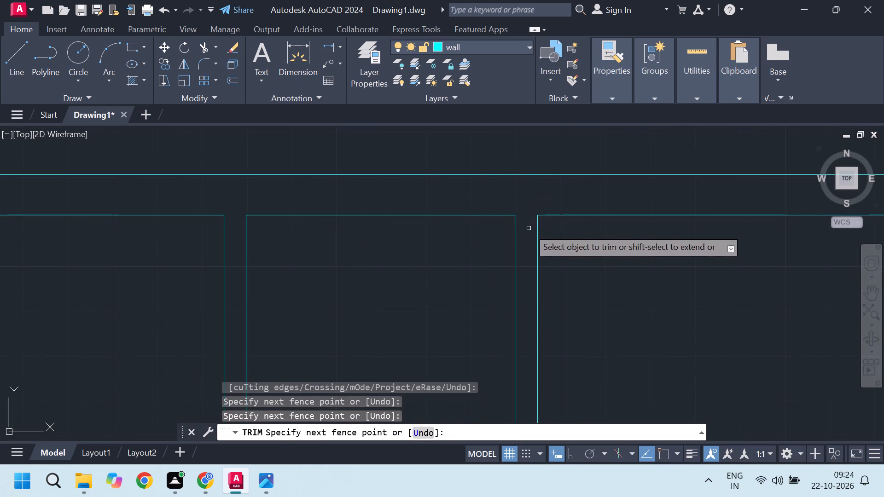
Trim the overlapping inner wall lines at the plan's top-right corner to form a clean corner.
{"action": "scroll", "coordinate": [402, 231], "scroll_direction": "down", "scroll_amount": 4}
{"action": "scroll", "coordinate": [516, 225], "scroll_direction": "up", "scroll_amount": 5}
{"action": "left_click", "coordinate": [458, 217]}
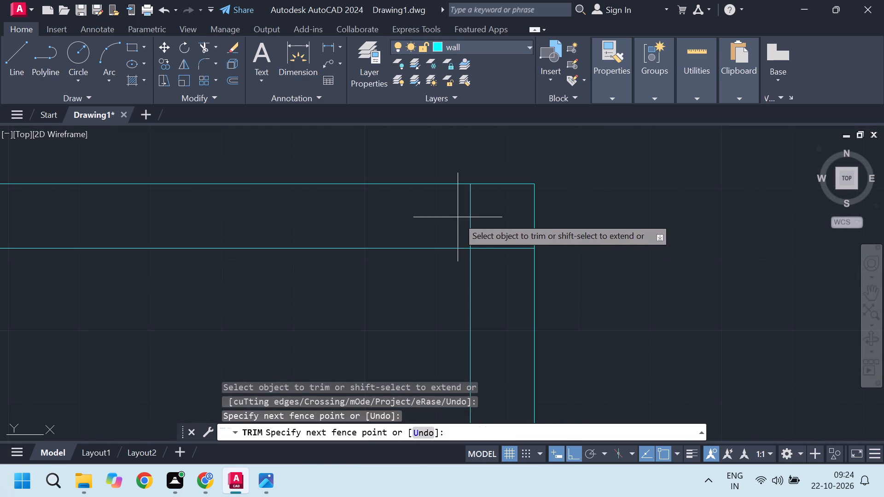
{"action": "left_click", "coordinate": [513, 261]}
{"action": "scroll", "coordinate": [459, 192], "scroll_direction": "down", "scroll_amount": 8}
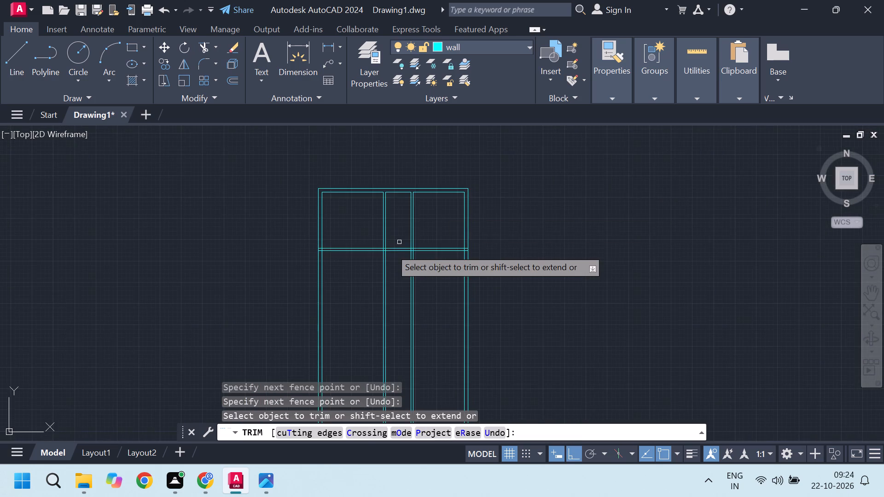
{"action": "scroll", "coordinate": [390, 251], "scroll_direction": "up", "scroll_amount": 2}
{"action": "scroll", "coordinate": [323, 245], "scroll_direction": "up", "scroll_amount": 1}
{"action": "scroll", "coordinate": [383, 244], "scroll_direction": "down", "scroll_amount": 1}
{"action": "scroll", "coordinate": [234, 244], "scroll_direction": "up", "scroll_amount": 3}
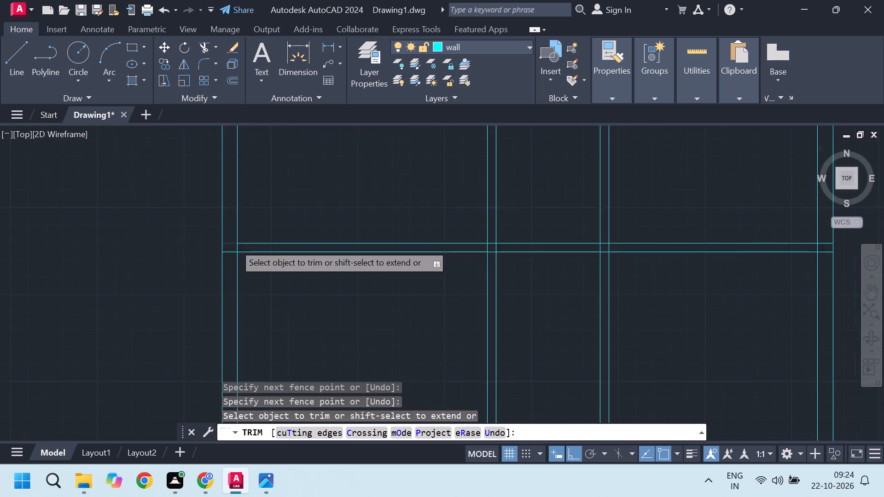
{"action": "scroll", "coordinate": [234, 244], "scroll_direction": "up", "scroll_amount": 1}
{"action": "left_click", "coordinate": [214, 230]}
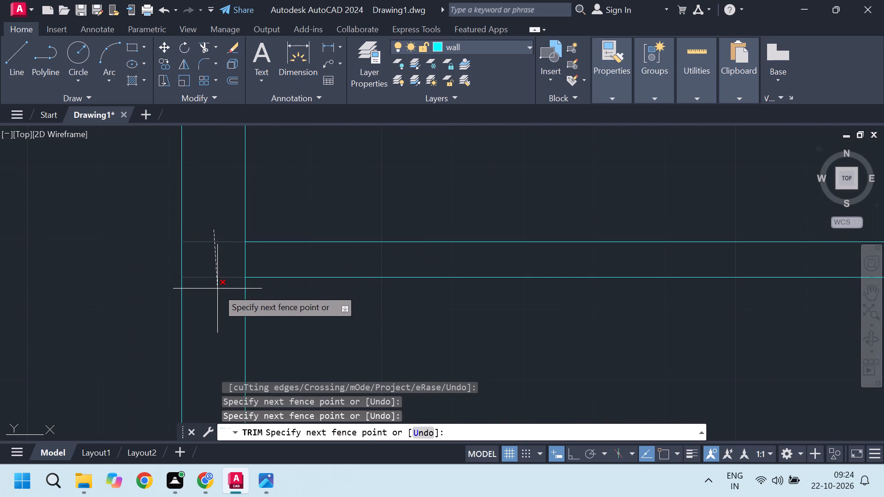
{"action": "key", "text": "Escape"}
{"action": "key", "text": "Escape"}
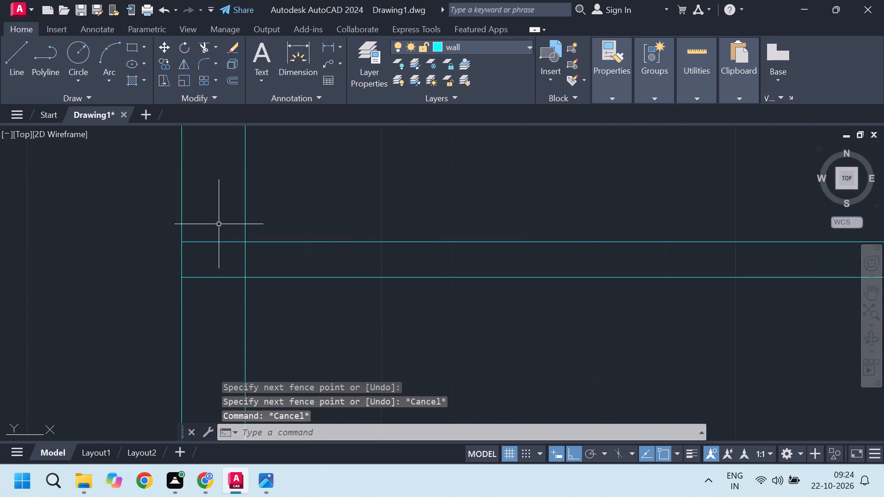
Examine the trimmed upper rooms and where the horizontal 5" wall crosses the vertical wall pairs.
{"action": "scroll", "coordinate": [291, 258], "scroll_direction": "down", "scroll_amount": 5}
{"action": "scroll", "coordinate": [356, 250], "scroll_direction": "up", "scroll_amount": 1}
{"action": "scroll", "coordinate": [409, 290], "scroll_direction": "down", "scroll_amount": 3}
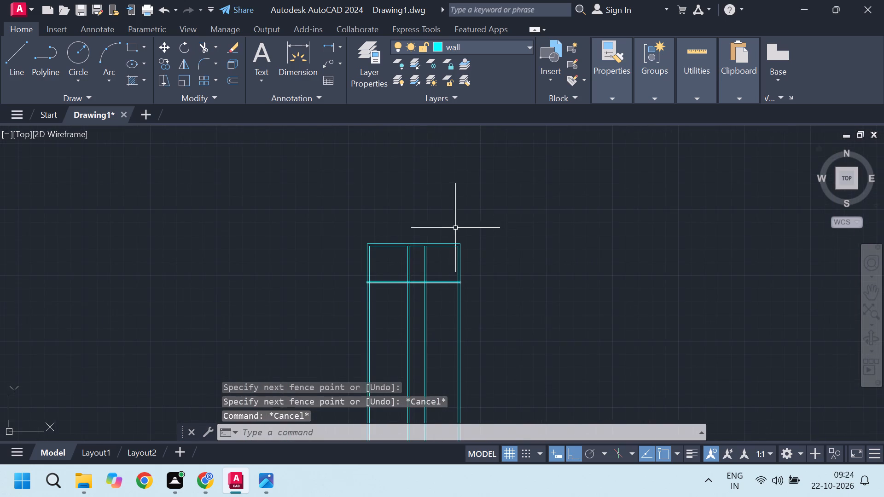
{"action": "scroll", "coordinate": [436, 238], "scroll_direction": "up", "scroll_amount": 4}
{"action": "scroll", "coordinate": [408, 241], "scroll_direction": "down", "scroll_amount": 3}
{"action": "middle_click_drag", "start_coordinate": [453, 294], "coordinate": [367, 228]}
{"action": "scroll", "coordinate": [351, 233], "scroll_direction": "up", "scroll_amount": 2}
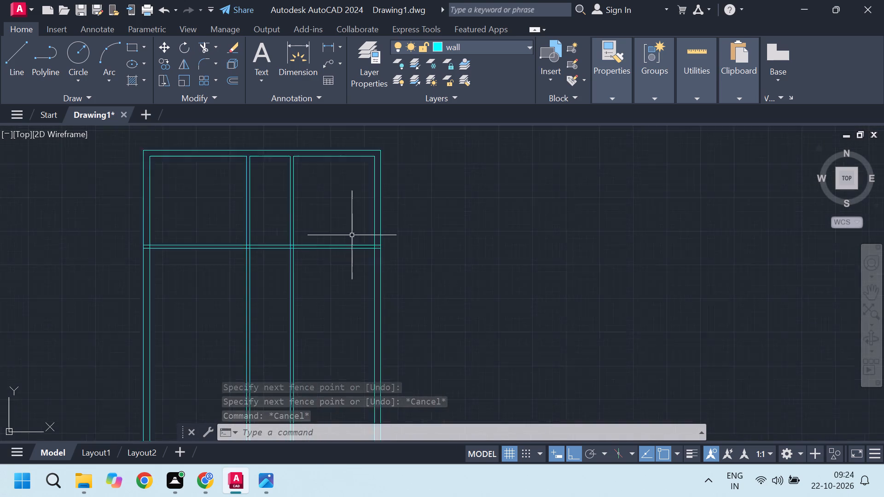
{"action": "scroll", "coordinate": [402, 258], "scroll_direction": "up", "scroll_amount": 3}
{"action": "scroll", "coordinate": [358, 240], "scroll_direction": "down", "scroll_amount": 3}
{"action": "scroll", "coordinate": [384, 286], "scroll_direction": "down", "scroll_amount": 3}
{"action": "scroll", "coordinate": [320, 248], "scroll_direction": "up", "scroll_amount": 2}
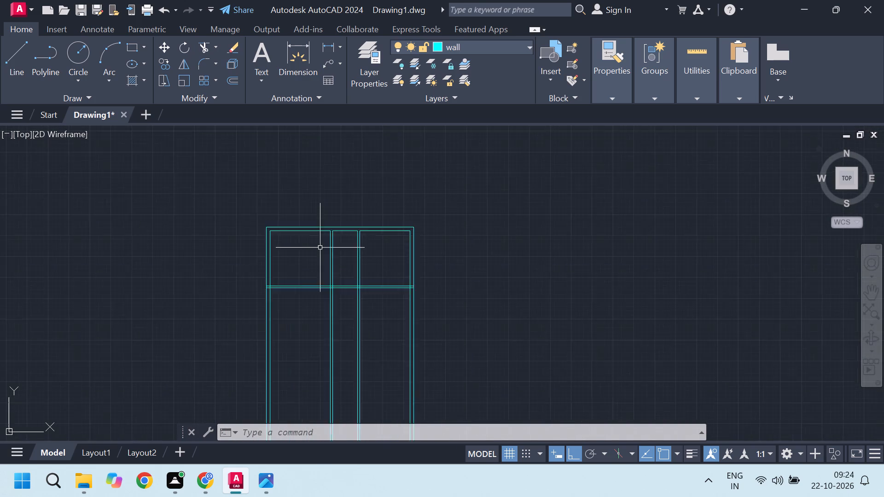
{"action": "scroll", "coordinate": [357, 226], "scroll_direction": "up", "scroll_amount": 1}
{"action": "scroll", "coordinate": [382, 213], "scroll_direction": "down", "scroll_amount": 2}
{"action": "scroll", "coordinate": [376, 229], "scroll_direction": "up", "scroll_amount": 2}
{"action": "scroll", "coordinate": [398, 256], "scroll_direction": "down", "scroll_amount": 2}
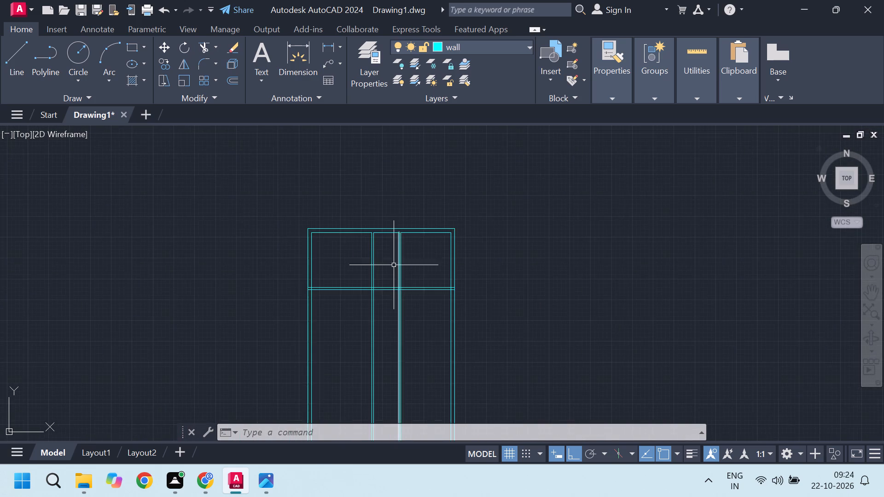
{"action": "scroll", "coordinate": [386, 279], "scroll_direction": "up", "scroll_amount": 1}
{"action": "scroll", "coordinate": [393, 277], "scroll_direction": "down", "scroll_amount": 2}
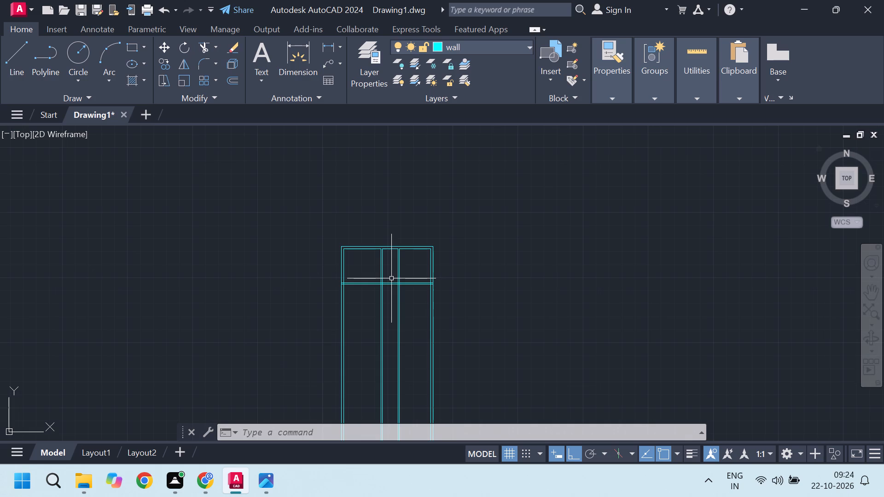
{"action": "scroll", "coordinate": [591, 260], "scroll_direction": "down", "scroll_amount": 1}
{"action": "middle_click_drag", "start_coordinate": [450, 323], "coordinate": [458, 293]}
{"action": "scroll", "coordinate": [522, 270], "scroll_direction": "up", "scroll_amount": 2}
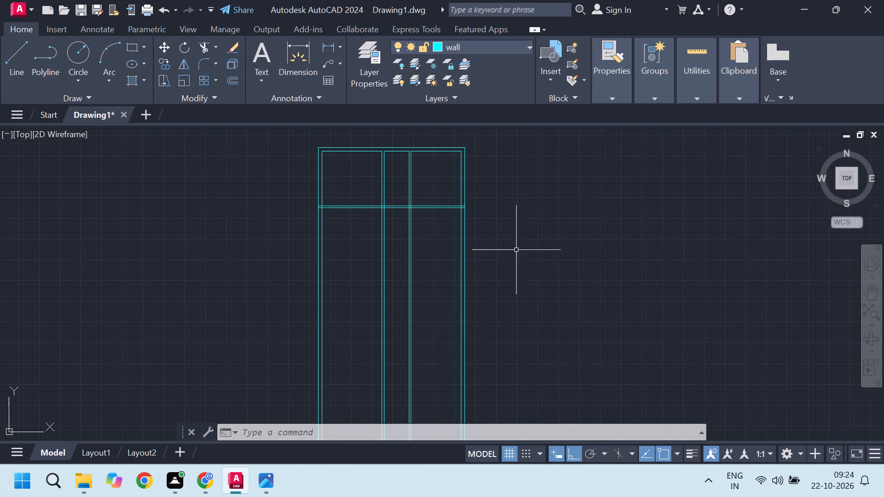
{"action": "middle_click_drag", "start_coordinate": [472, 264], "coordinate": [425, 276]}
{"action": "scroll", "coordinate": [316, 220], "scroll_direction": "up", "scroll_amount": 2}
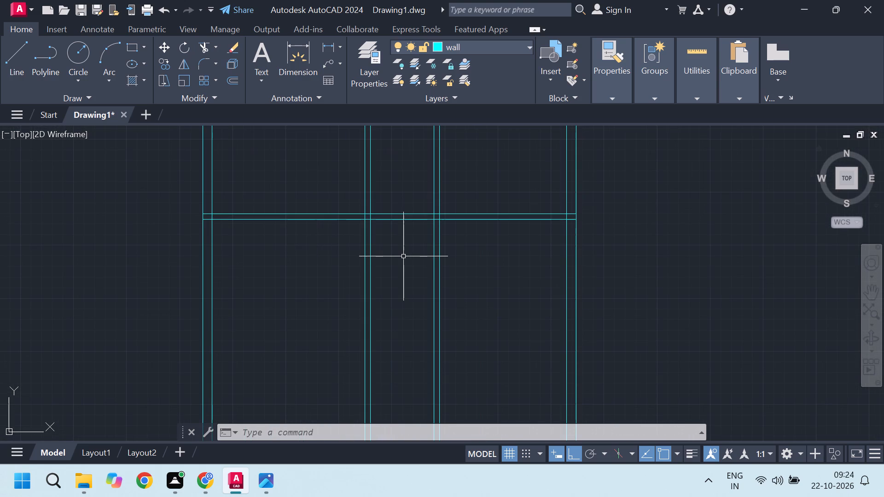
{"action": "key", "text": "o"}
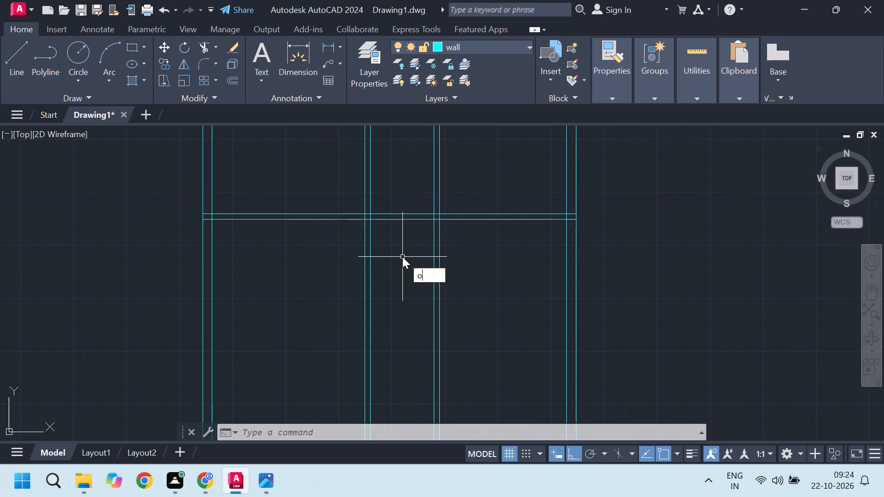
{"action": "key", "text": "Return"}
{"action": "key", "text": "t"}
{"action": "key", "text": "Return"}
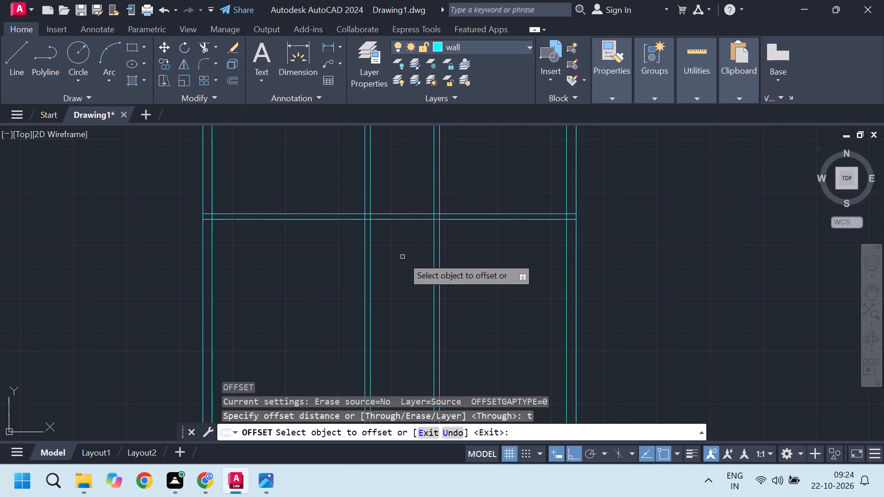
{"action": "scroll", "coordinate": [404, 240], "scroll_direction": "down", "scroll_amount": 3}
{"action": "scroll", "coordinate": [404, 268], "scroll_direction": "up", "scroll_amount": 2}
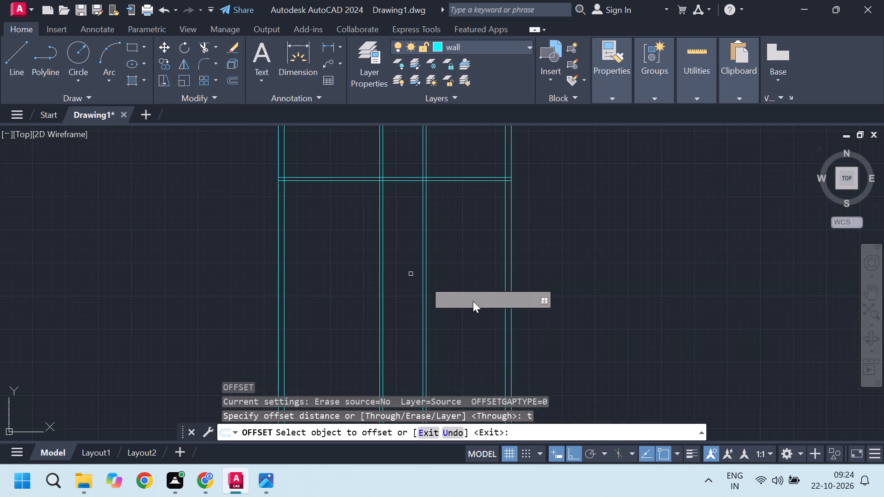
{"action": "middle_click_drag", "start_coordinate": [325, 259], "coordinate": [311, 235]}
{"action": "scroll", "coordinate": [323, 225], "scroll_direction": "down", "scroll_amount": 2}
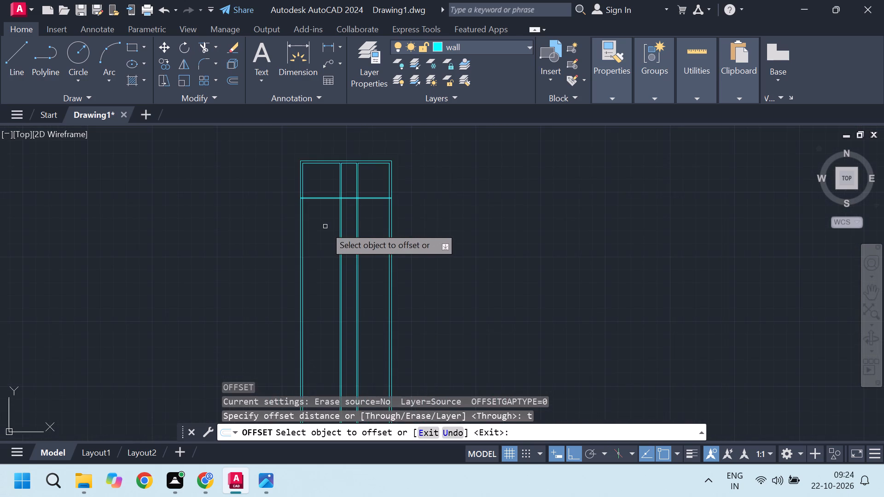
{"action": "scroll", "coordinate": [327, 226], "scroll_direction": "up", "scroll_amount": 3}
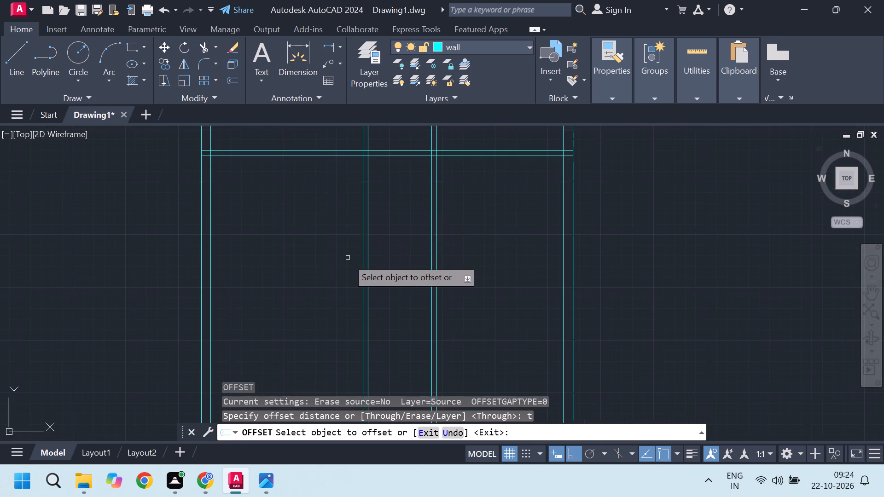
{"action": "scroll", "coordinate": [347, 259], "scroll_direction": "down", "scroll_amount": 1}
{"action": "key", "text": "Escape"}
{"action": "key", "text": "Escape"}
Trim away both vertical 5" partitions where they continue below the horizontal 5" wall.
{"action": "type", "text": "tr"}
{"action": "key", "text": "Return"}
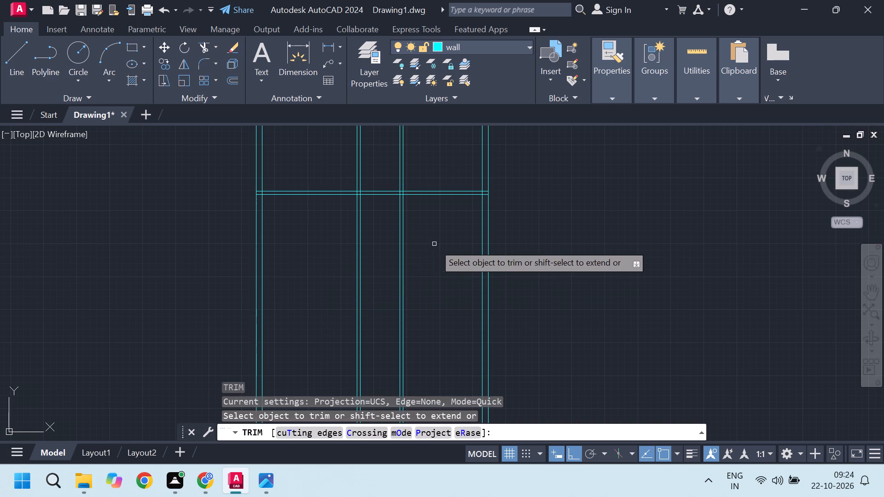
{"action": "left_click", "coordinate": [427, 245]}
{"action": "left_click", "coordinate": [342, 250]}
{"action": "scroll", "coordinate": [402, 289], "scroll_direction": "down", "scroll_amount": 3}
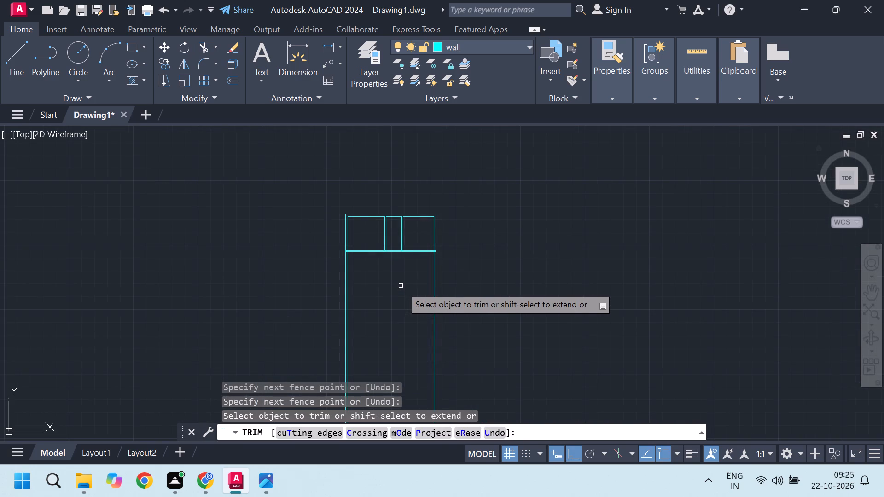
{"action": "key", "text": "space"}
Examine the three upper rooms and the junctions of the vertical partitions with the horizontal 5" wall.
{"action": "scroll", "coordinate": [455, 268], "scroll_direction": "up", "scroll_amount": 3}
{"action": "scroll", "coordinate": [290, 229], "scroll_direction": "down", "scroll_amount": 3}
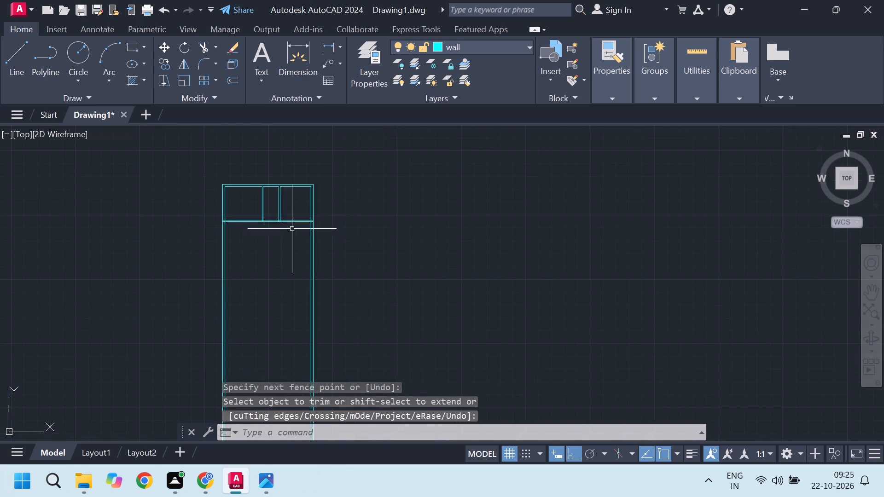
{"action": "middle_click_drag", "start_coordinate": [307, 238], "coordinate": [358, 238]}
{"action": "scroll", "coordinate": [326, 235], "scroll_direction": "up", "scroll_amount": 2}
{"action": "scroll", "coordinate": [352, 279], "scroll_direction": "down", "scroll_amount": 3}
{"action": "middle_click_drag", "start_coordinate": [327, 318], "coordinate": [339, 307]}
{"action": "scroll", "coordinate": [373, 277], "scroll_direction": "down", "scroll_amount": 3}
{"action": "middle_click_drag", "start_coordinate": [364, 344], "coordinate": [320, 255]}
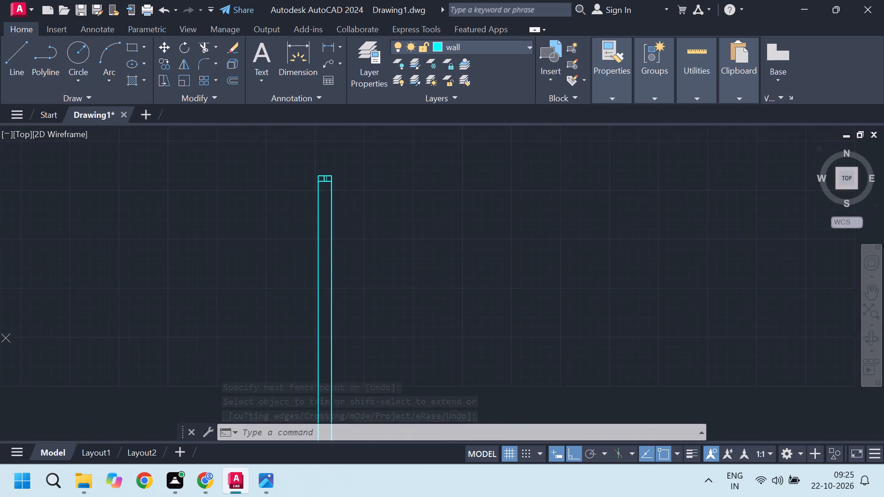
{"action": "scroll", "coordinate": [322, 171], "scroll_direction": "up", "scroll_amount": 6}
{"action": "scroll", "coordinate": [251, 221], "scroll_direction": "up", "scroll_amount": 1}
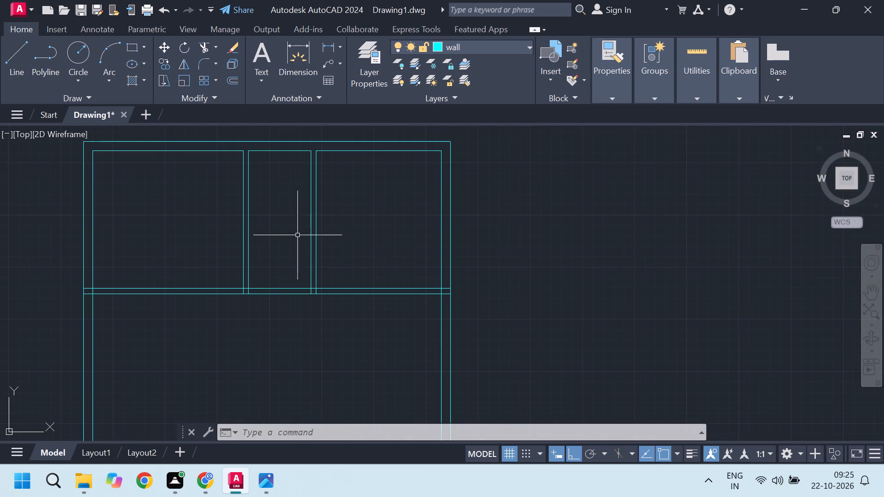
{"action": "scroll", "coordinate": [349, 242], "scroll_direction": "down", "scroll_amount": 1}
{"action": "scroll", "coordinate": [304, 249], "scroll_direction": "up", "scroll_amount": 1}
{"action": "scroll", "coordinate": [384, 260], "scroll_direction": "down", "scroll_amount": 2}
{"action": "scroll", "coordinate": [305, 280], "scroll_direction": "up", "scroll_amount": 2}
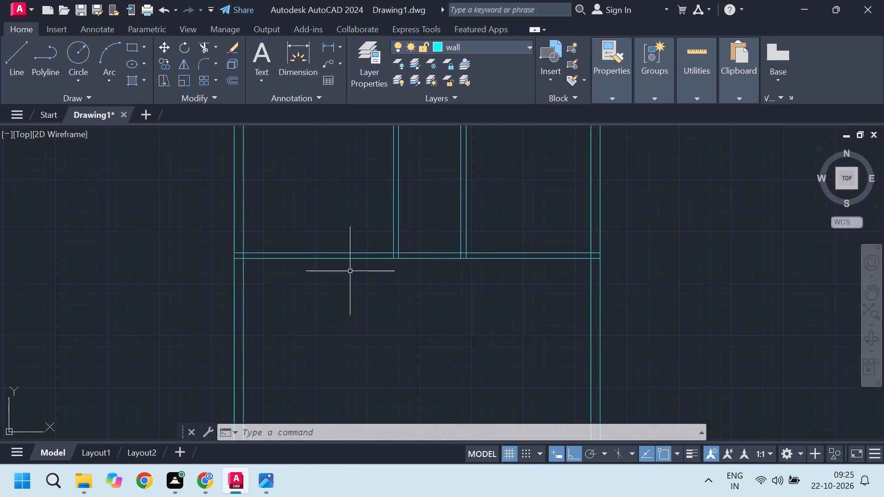
{"action": "scroll", "coordinate": [383, 272], "scroll_direction": "down", "scroll_amount": 1}
{"action": "scroll", "coordinate": [380, 273], "scroll_direction": "up", "scroll_amount": 1}
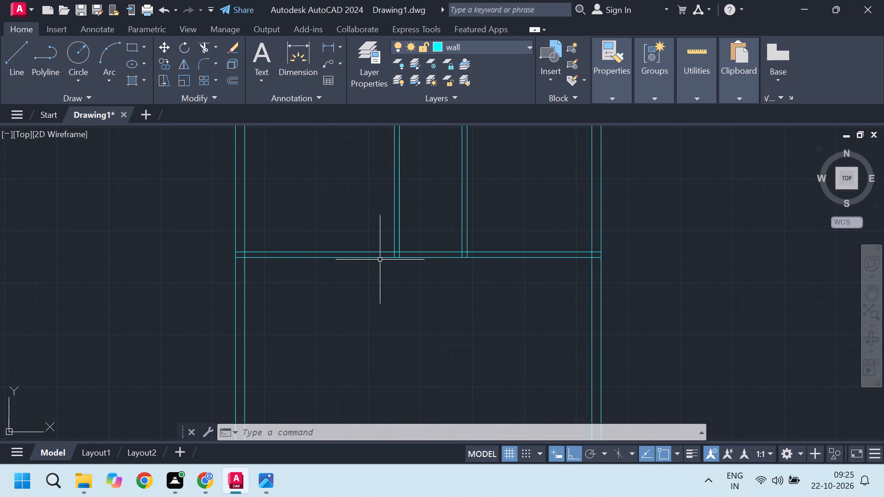
{"action": "scroll", "coordinate": [376, 252], "scroll_direction": "down", "scroll_amount": 1}
{"action": "scroll", "coordinate": [372, 269], "scroll_direction": "up", "scroll_amount": 1}
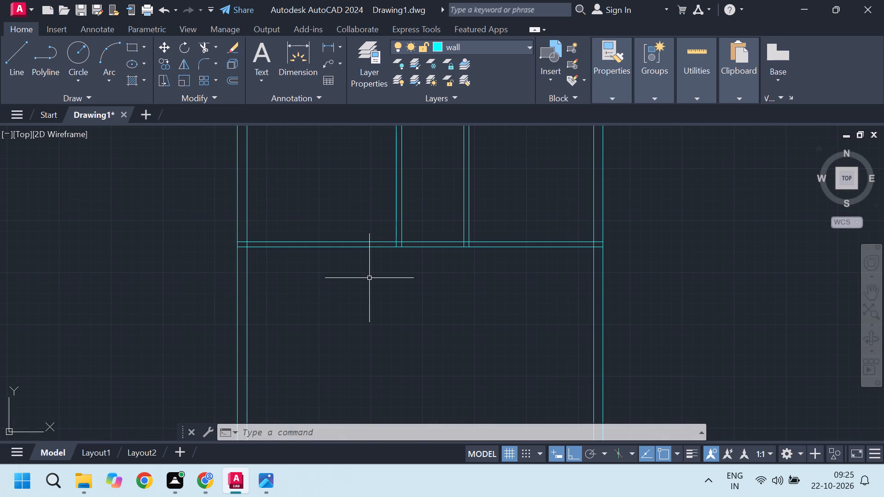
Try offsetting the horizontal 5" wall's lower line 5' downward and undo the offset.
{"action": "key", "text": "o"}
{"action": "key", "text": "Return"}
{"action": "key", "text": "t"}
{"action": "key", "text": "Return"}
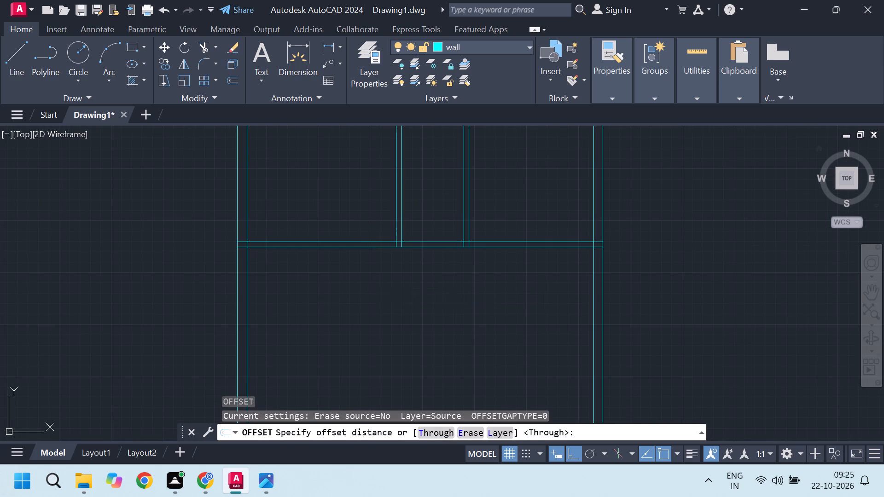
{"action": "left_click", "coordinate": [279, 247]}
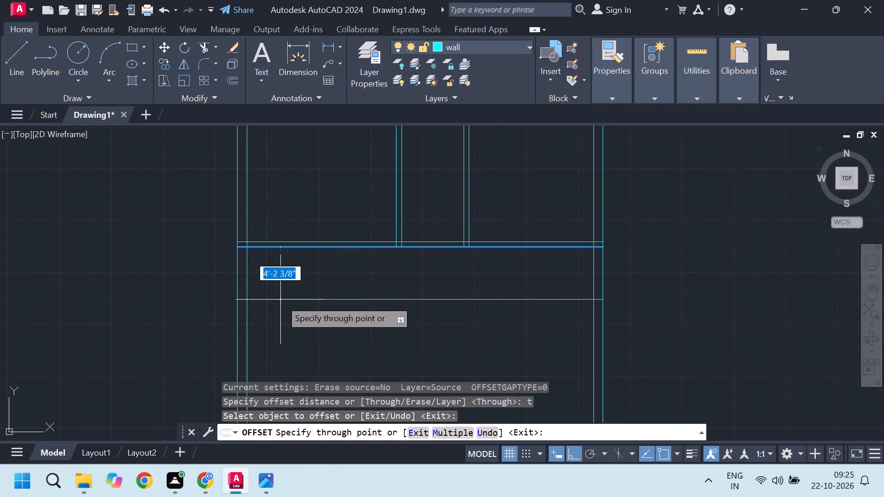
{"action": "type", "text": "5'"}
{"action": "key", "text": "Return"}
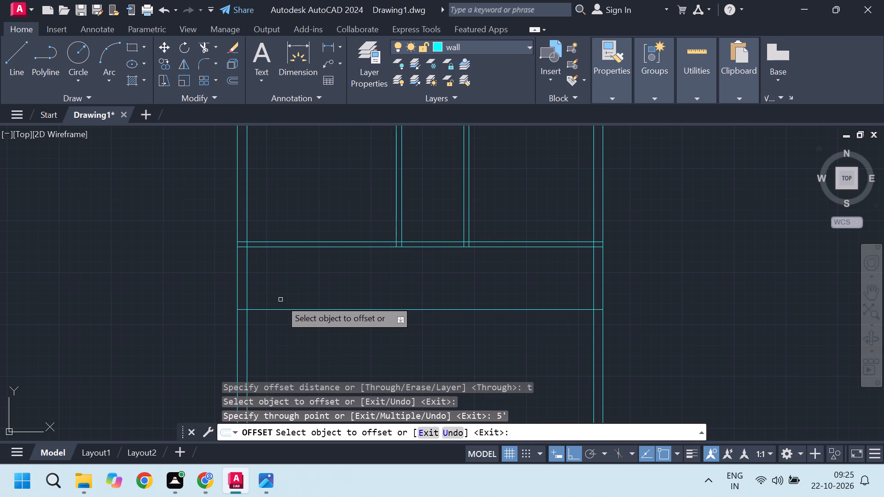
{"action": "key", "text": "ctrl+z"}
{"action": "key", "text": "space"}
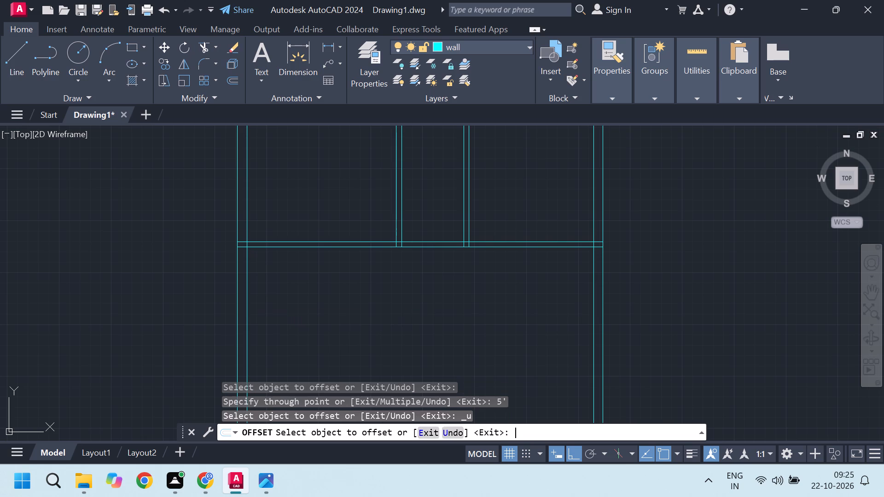
Examine the untrimmed crossings where the two vertical partitions meet the horizontal 5" wall.
{"action": "scroll", "coordinate": [419, 227], "scroll_direction": "down", "scroll_amount": 2}
{"action": "scroll", "coordinate": [393, 212], "scroll_direction": "up", "scroll_amount": 2}
{"action": "middle_click_drag", "start_coordinate": [400, 216], "coordinate": [365, 262]}
{"action": "scroll", "coordinate": [415, 305], "scroll_direction": "up", "scroll_amount": 3}
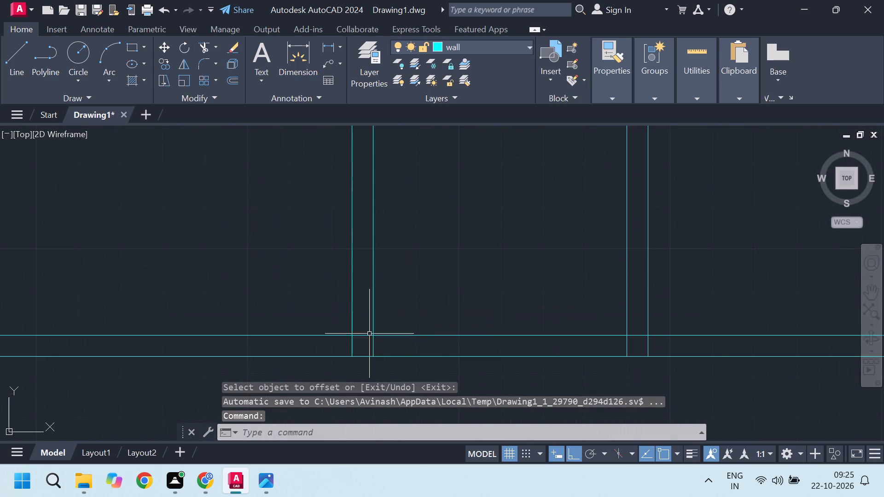
{"action": "middle_click_drag", "start_coordinate": [371, 336], "coordinate": [425, 326]}
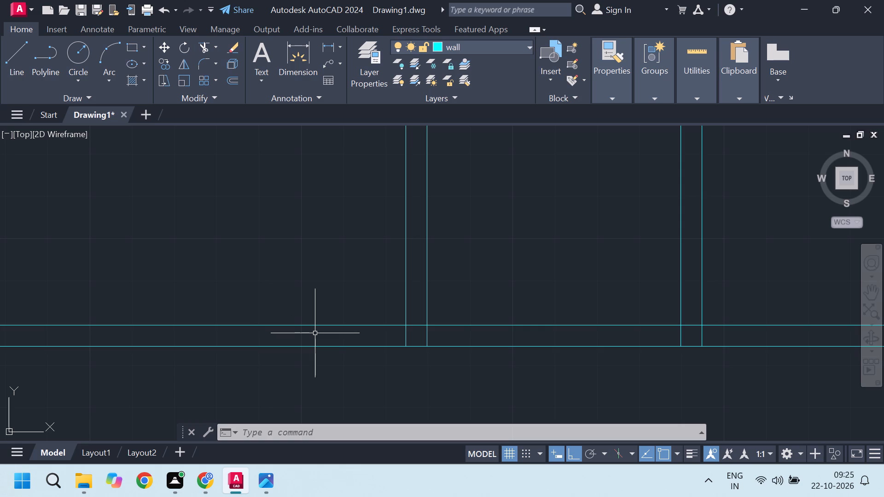
{"action": "scroll", "coordinate": [333, 284], "scroll_direction": "down", "scroll_amount": 2}
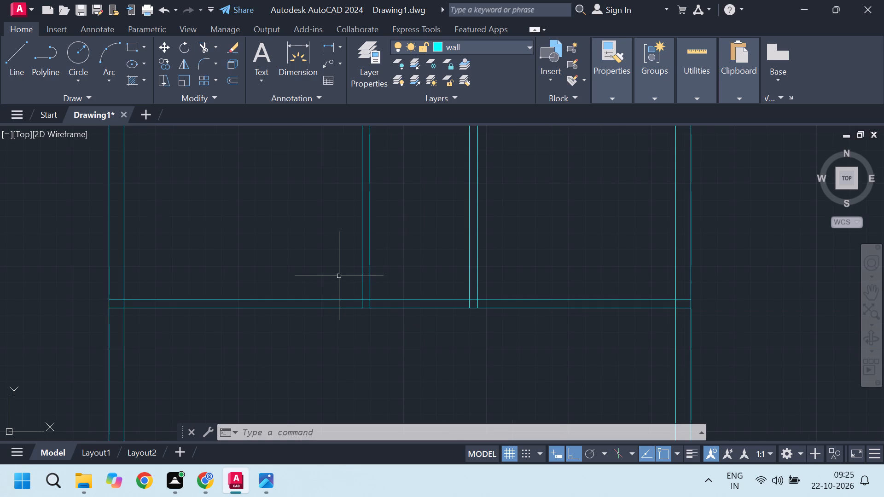
{"action": "scroll", "coordinate": [339, 276], "scroll_direction": "down", "scroll_amount": 3}
{"action": "scroll", "coordinate": [395, 253], "scroll_direction": "up", "scroll_amount": 1}
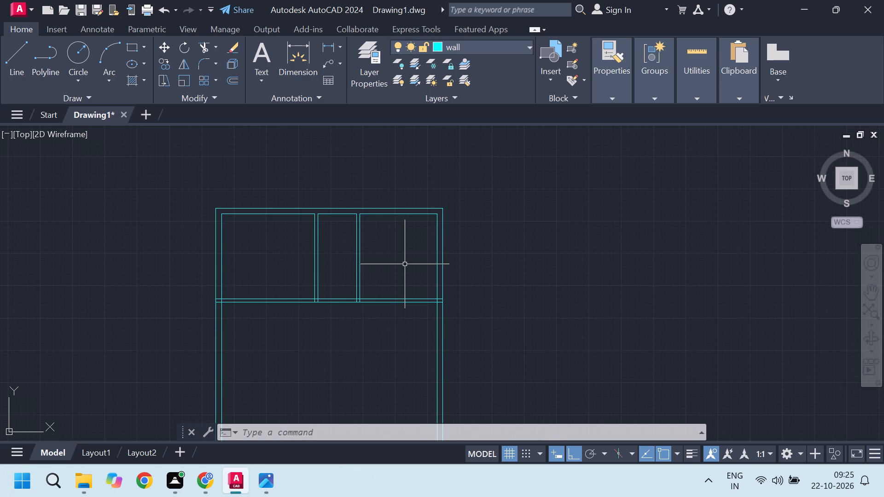
Measure the plan's overall outer width along the top wall from its top-right to its top-left corner, using a temporary line.
{"action": "key", "text": "l"}
{"action": "key", "text": "Return"}
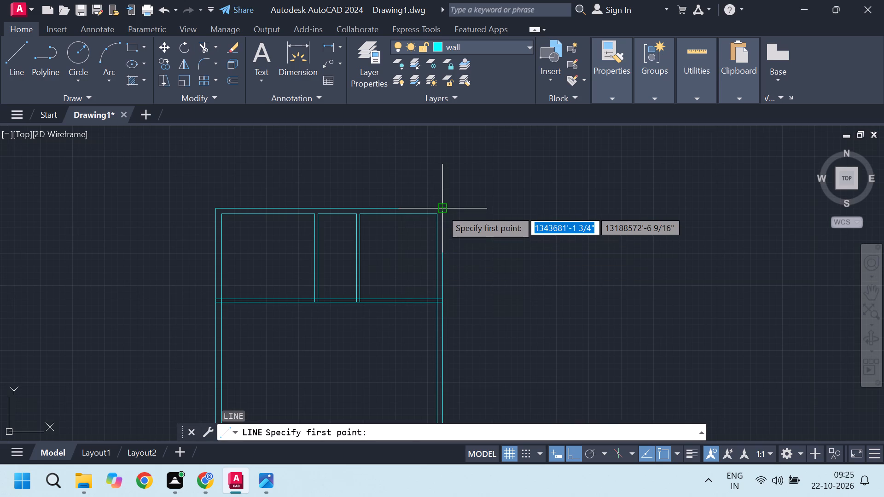
{"action": "double_click", "coordinate": [438, 209]}
{"action": "key", "text": "Escape"}
{"action": "scroll", "coordinate": [446, 205], "scroll_direction": "up", "scroll_amount": 2}
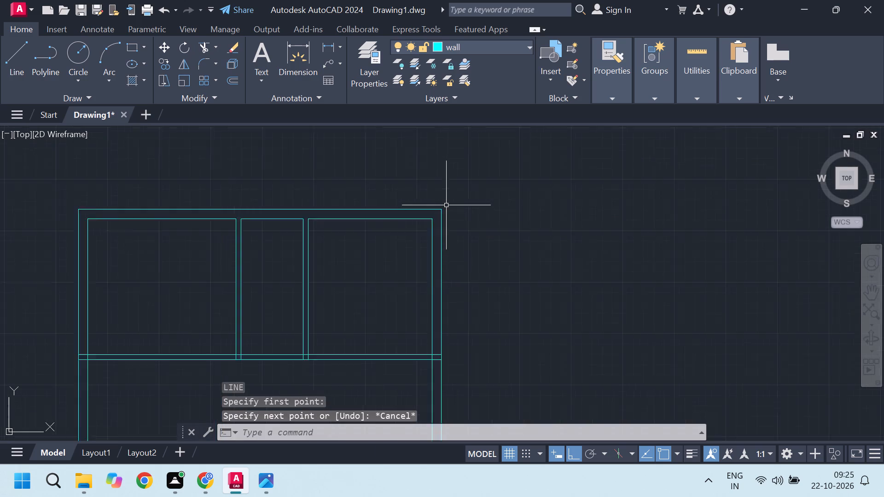
{"action": "scroll", "coordinate": [466, 219], "scroll_direction": "down", "scroll_amount": 2}
{"action": "key", "text": "l"}
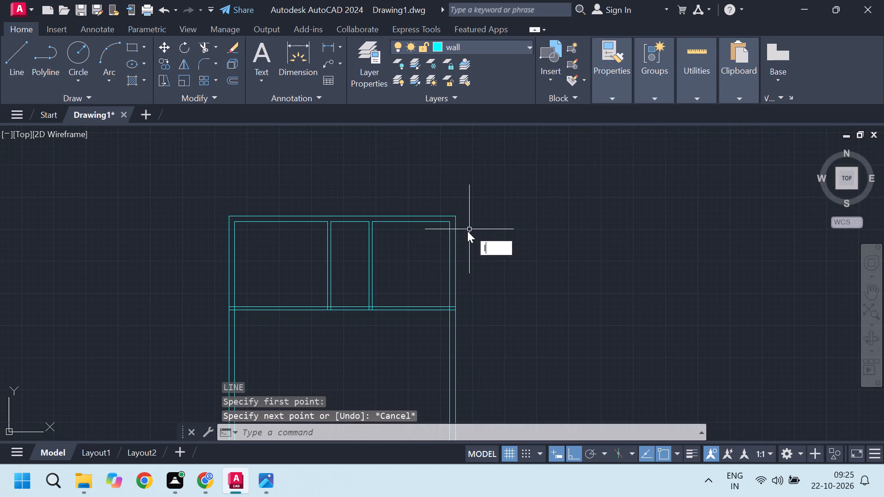
{"action": "key", "text": "Return"}
{"action": "scroll", "coordinate": [449, 224], "scroll_direction": "up", "scroll_amount": 3}
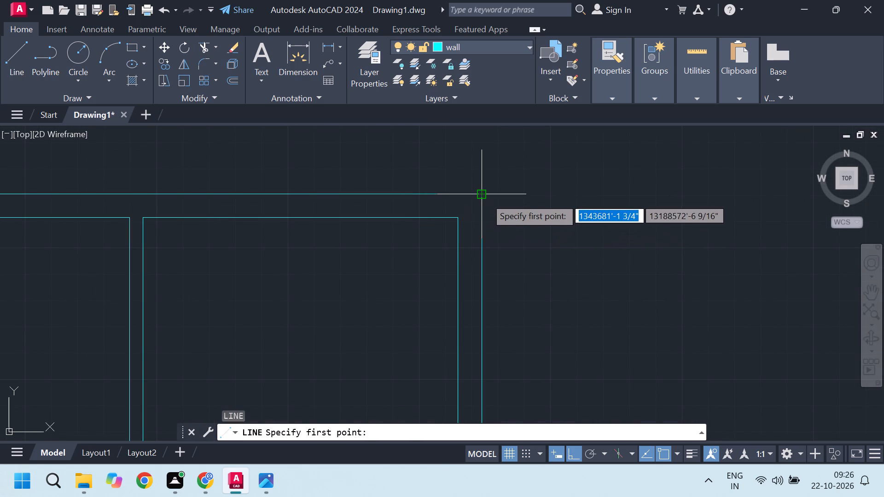
{"action": "left_click", "coordinate": [485, 197]}
{"action": "scroll", "coordinate": [517, 191], "scroll_direction": "down", "scroll_amount": 5}
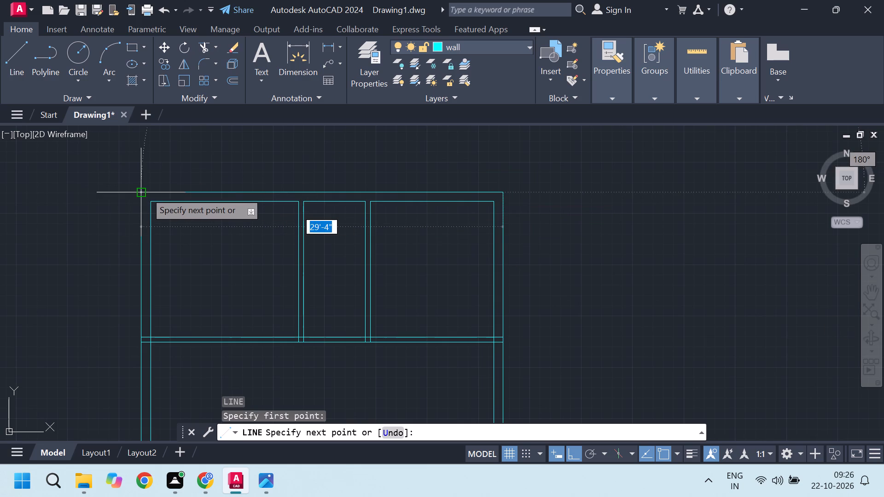
{"action": "key", "text": "Escape"}
{"action": "key", "text": "Escape"}
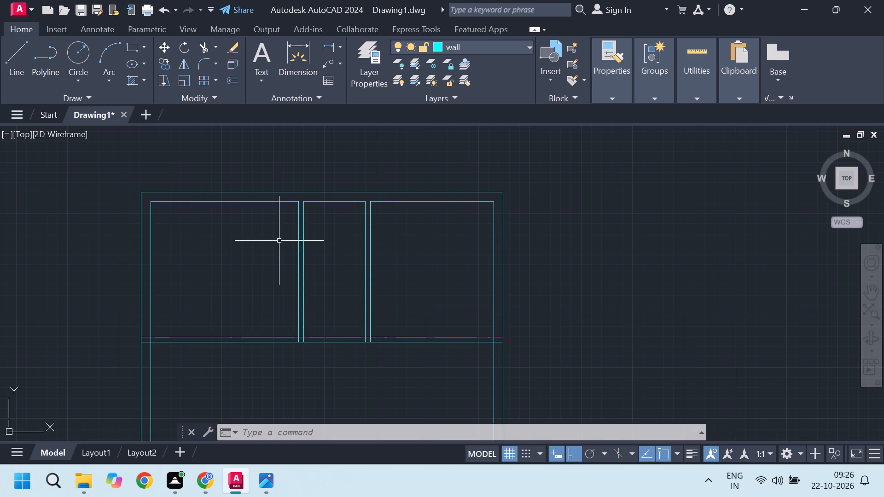
Recheck the top wall's outer length from its top-left to its top-right corner with a temporary line.
{"action": "scroll", "coordinate": [302, 226], "scroll_direction": "up", "scroll_amount": 1}
{"action": "scroll", "coordinate": [296, 223], "scroll_direction": "down", "scroll_amount": 1}
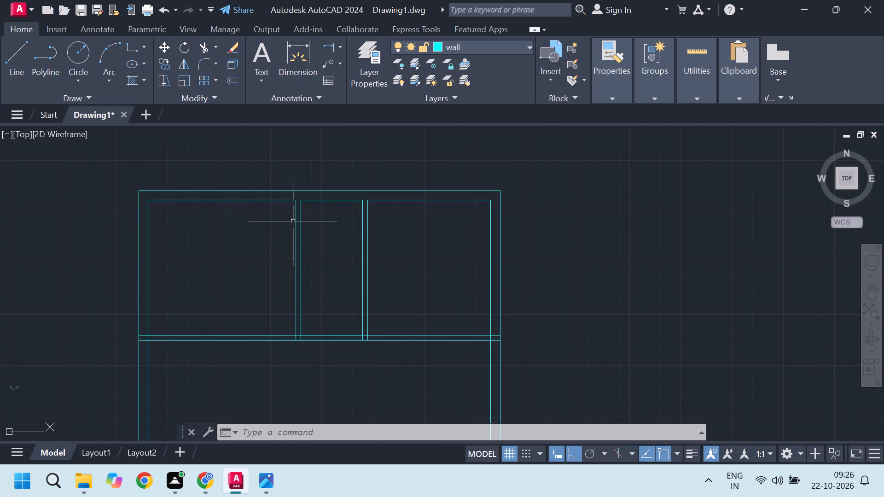
{"action": "key", "text": "l"}
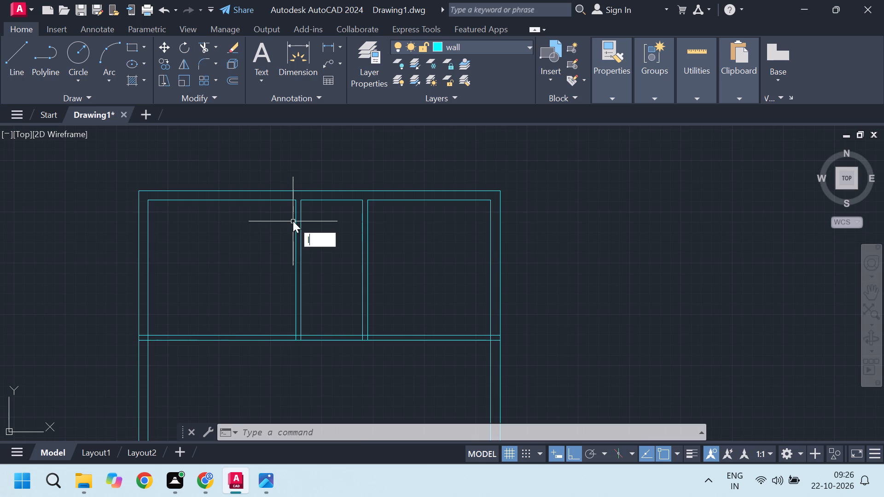
{"action": "key", "text": "Return"}
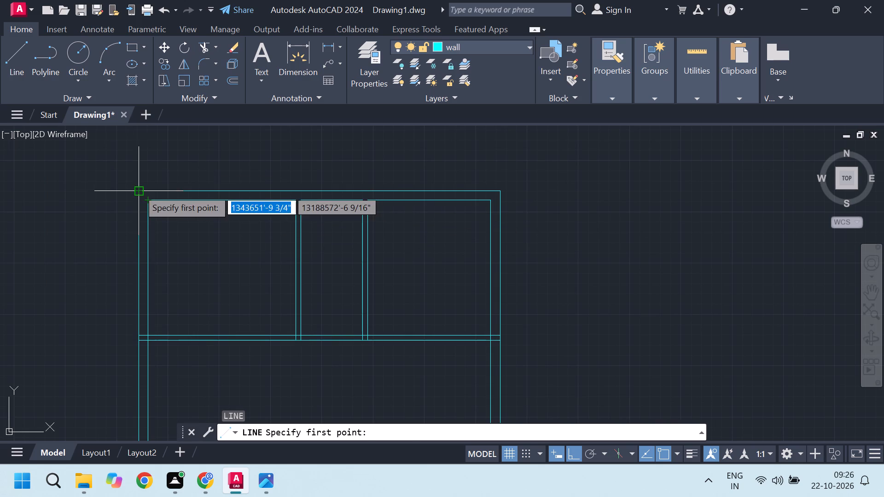
{"action": "left_click", "coordinate": [138, 189]}
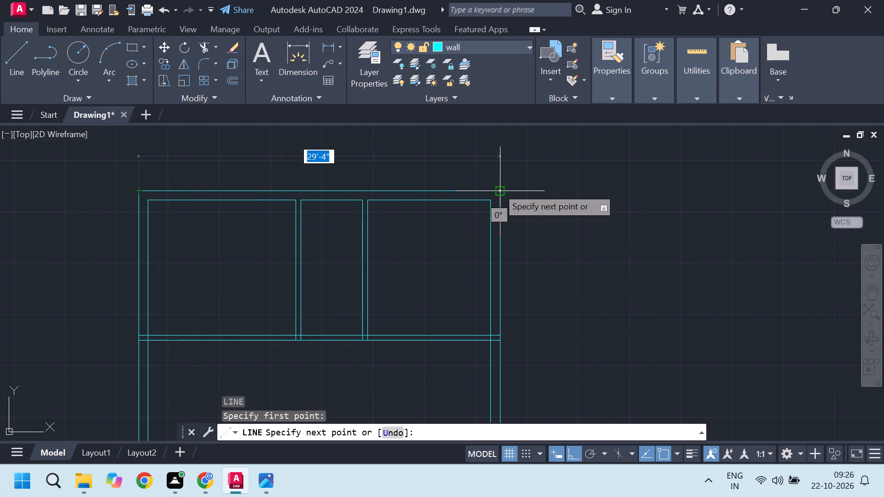
{"action": "key", "text": "Escape"}
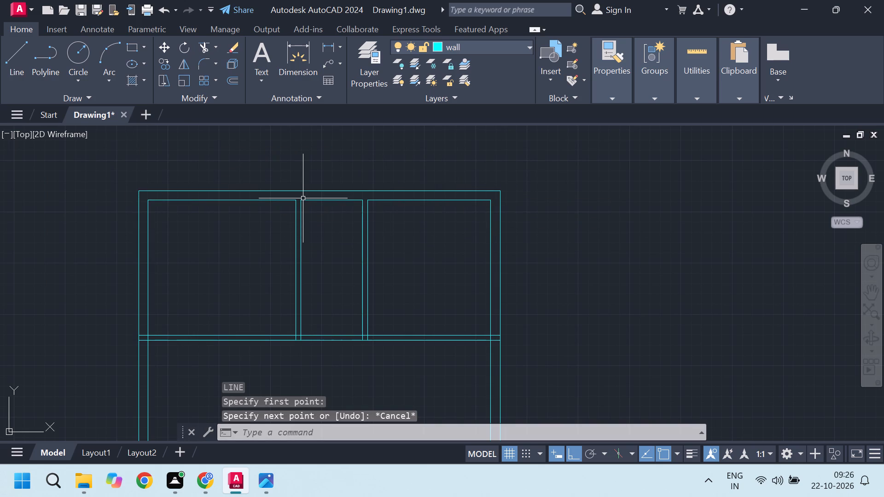
Measure the left room's inner width along the top wall, from its upper-left inner corner to the first partition, with a temporary line.
{"action": "key", "text": "l"}
{"action": "key", "text": "Return"}
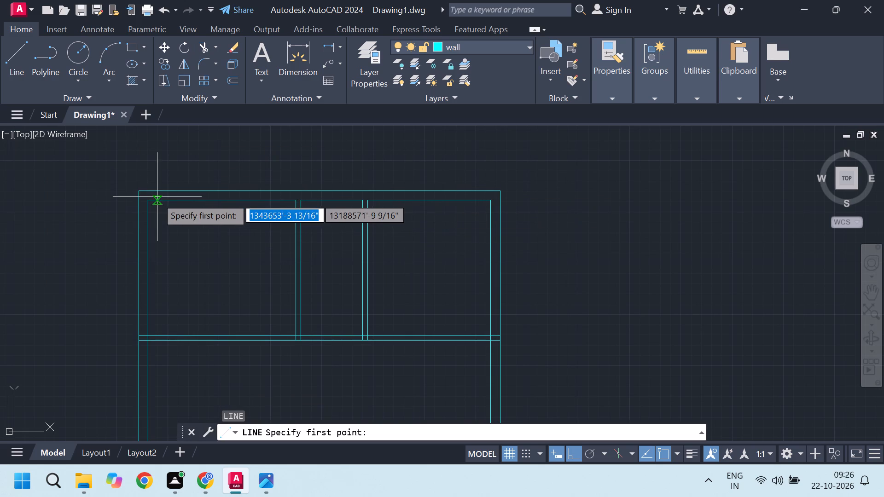
{"action": "left_click", "coordinate": [150, 200]}
{"action": "scroll", "coordinate": [286, 193], "scroll_direction": "up", "scroll_amount": 3}
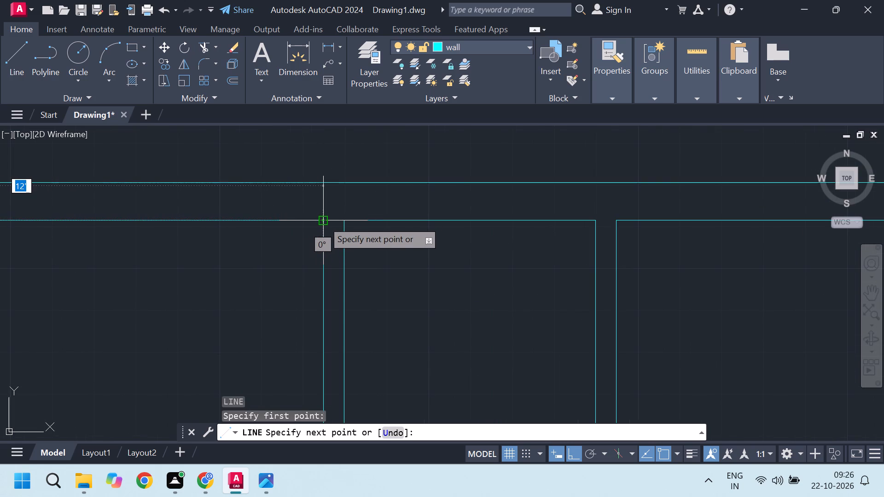
{"action": "key", "text": "Escape"}
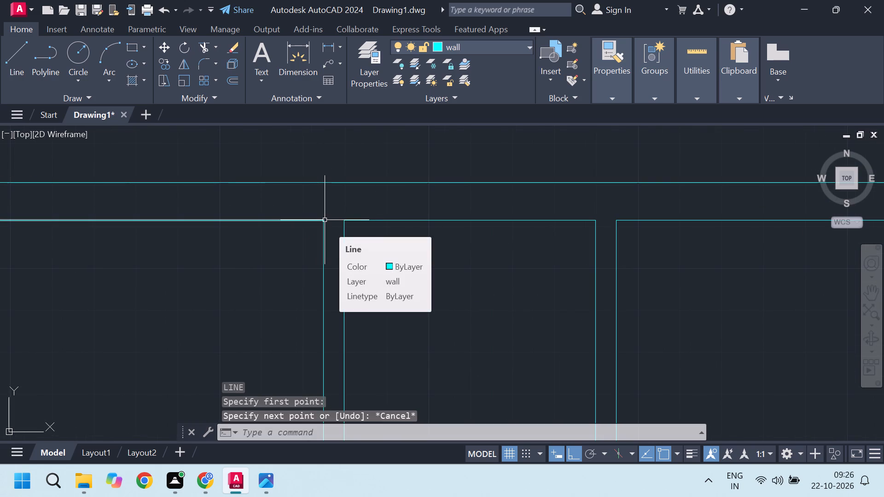
Measure the thickness of the left vertical partition at the top wall with a temporary line.
{"action": "scroll", "coordinate": [262, 159], "scroll_direction": "down", "scroll_amount": 2}
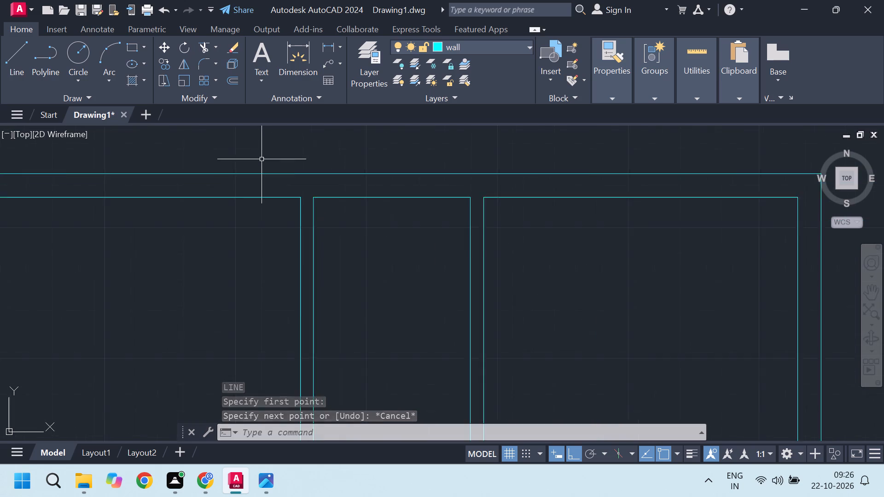
{"action": "scroll", "coordinate": [262, 159], "scroll_direction": "down", "scroll_amount": 2}
{"action": "scroll", "coordinate": [277, 190], "scroll_direction": "up", "scroll_amount": 2}
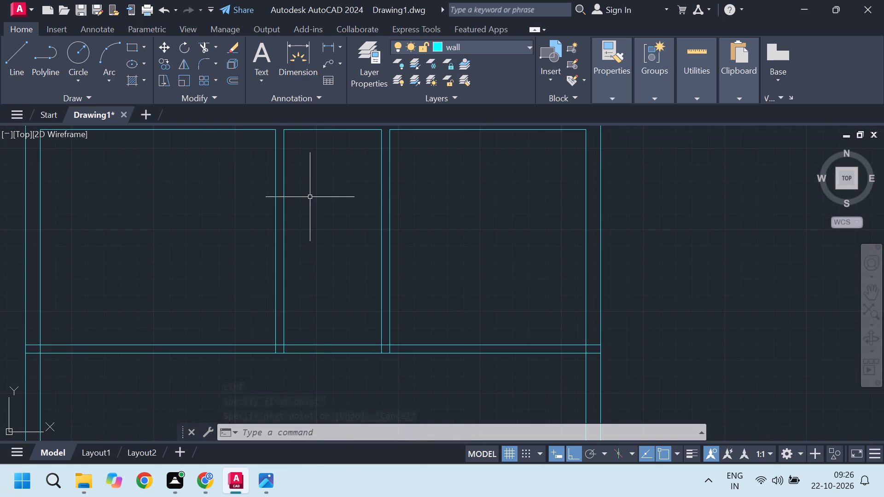
{"action": "scroll", "coordinate": [273, 293], "scroll_direction": "down", "scroll_amount": 1}
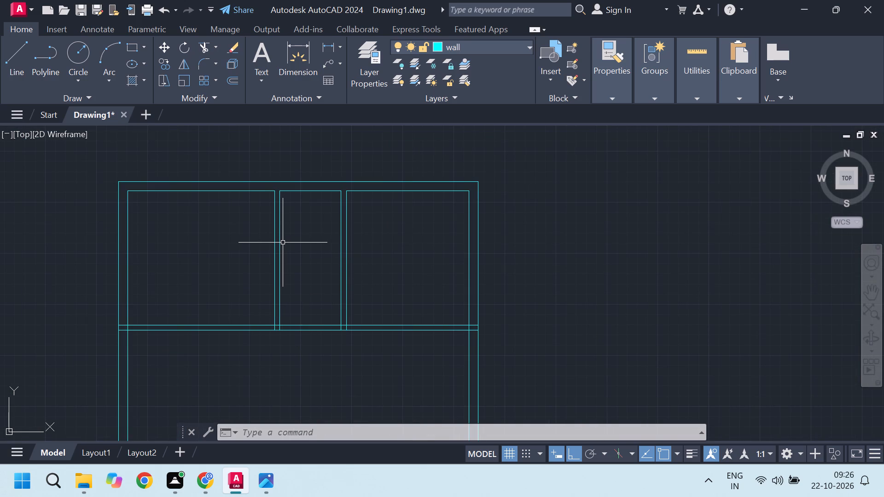
{"action": "key", "text": "l"}
{"action": "key", "text": "Return"}
{"action": "scroll", "coordinate": [278, 207], "scroll_direction": "up", "scroll_amount": 3}
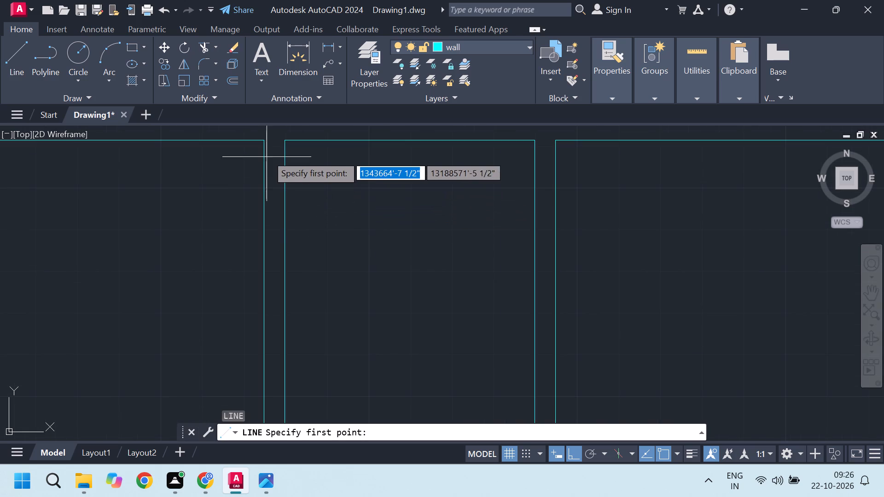
{"action": "left_click", "coordinate": [262, 138]}
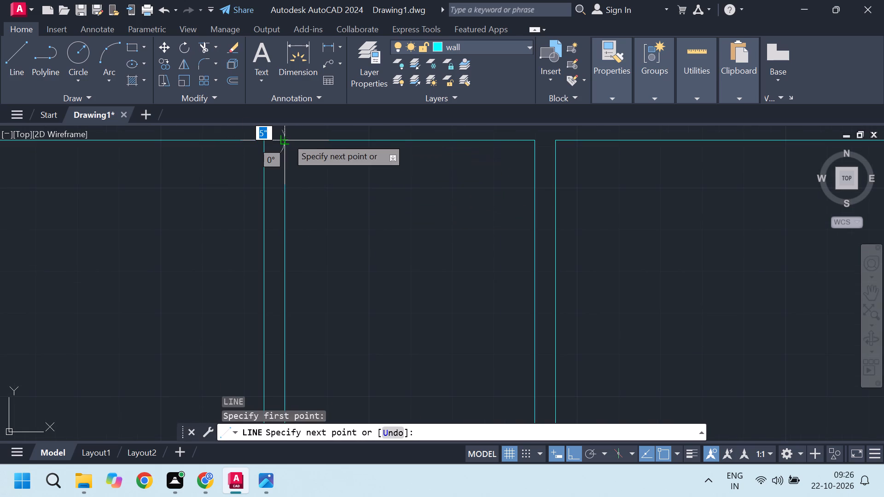
{"action": "key", "text": "Escape"}
Measure the top wall's outer length again from its top-left to its top-right corner with a temporary line.
{"action": "scroll", "coordinate": [332, 224], "scroll_direction": "down", "scroll_amount": 3}
{"action": "key", "text": "l"}
{"action": "key", "text": "Return"}
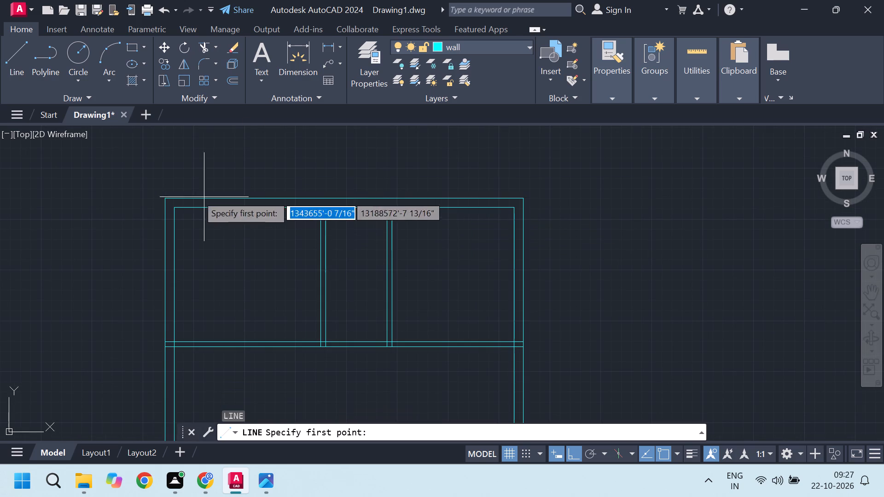
{"action": "left_click", "coordinate": [161, 196]}
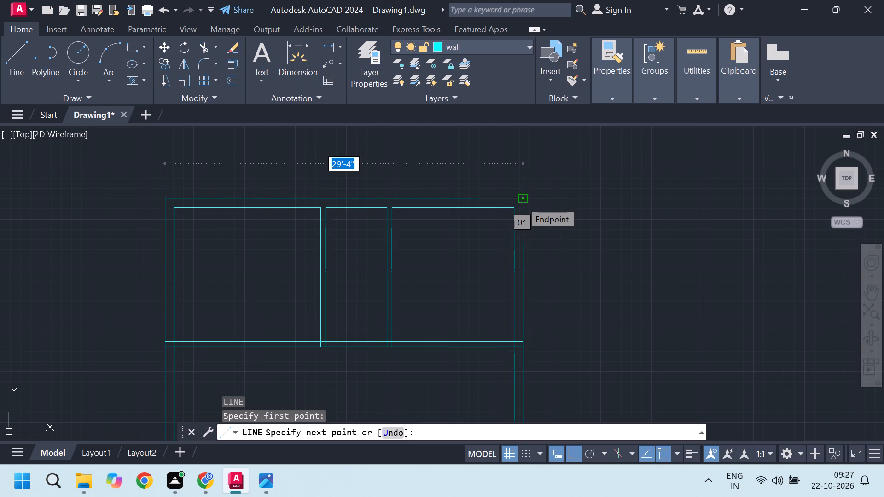
{"action": "key", "text": "Escape"}
{"action": "key", "text": "Escape"}
Erase all four lines of the two vertical partitions between the top wall and the horizontal 5" wall.
{"action": "scroll", "coordinate": [378, 251], "scroll_direction": "down", "scroll_amount": 2}
{"action": "scroll", "coordinate": [349, 271], "scroll_direction": "up", "scroll_amount": 1}
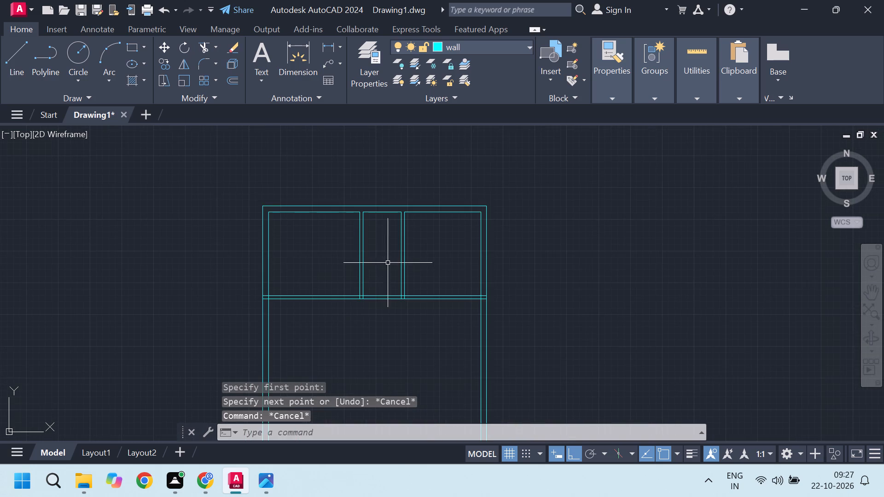
{"action": "scroll", "coordinate": [361, 251], "scroll_direction": "up", "scroll_amount": 2}
{"action": "scroll", "coordinate": [386, 230], "scroll_direction": "down", "scroll_amount": 1}
{"action": "scroll", "coordinate": [418, 241], "scroll_direction": "up", "scroll_amount": 2}
{"action": "scroll", "coordinate": [423, 242], "scroll_direction": "down", "scroll_amount": 2}
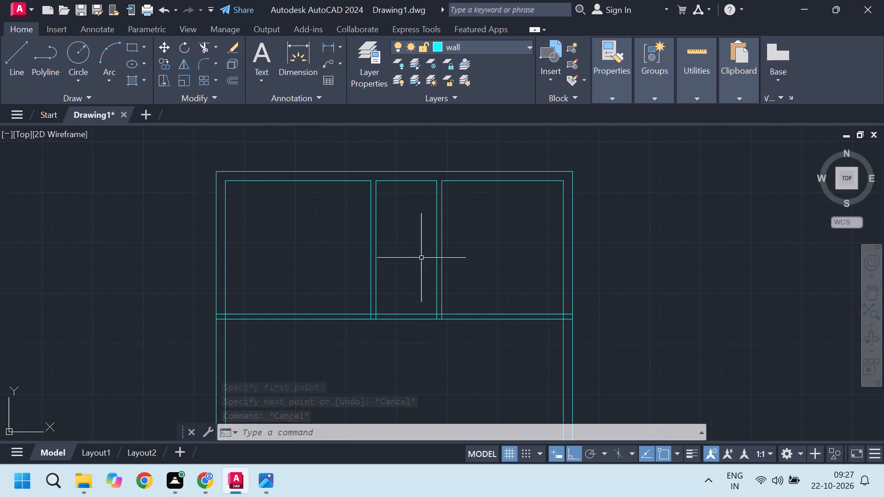
{"action": "scroll", "coordinate": [461, 264], "scroll_direction": "up", "scroll_amount": 1}
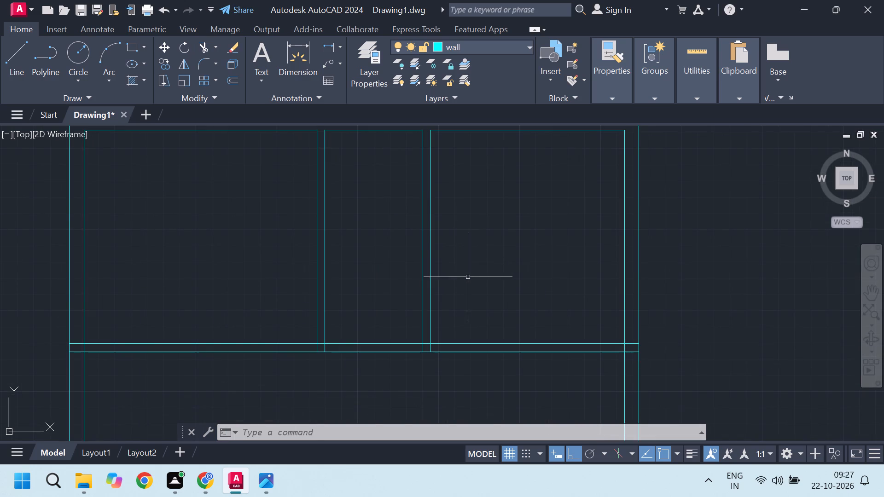
{"action": "left_click", "coordinate": [476, 280]}
{"action": "left_click", "coordinate": [250, 236]}
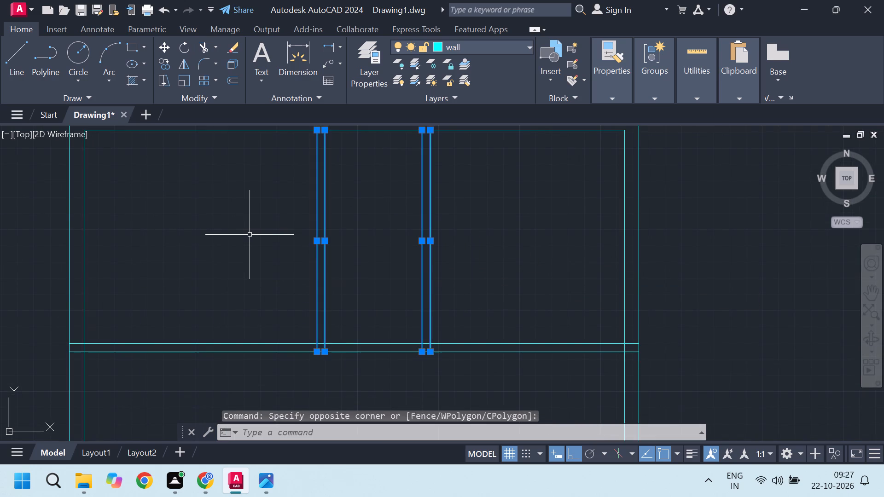
{"action": "key", "text": "Delete"}
Offset the left wall's inner line with the Through option to the right end of the top wall's first inner segment.
{"action": "scroll", "coordinate": [293, 231], "scroll_direction": "down", "scroll_amount": 1}
{"action": "scroll", "coordinate": [273, 191], "scroll_direction": "up", "scroll_amount": 2}
{"action": "scroll", "coordinate": [329, 226], "scroll_direction": "down", "scroll_amount": 2}
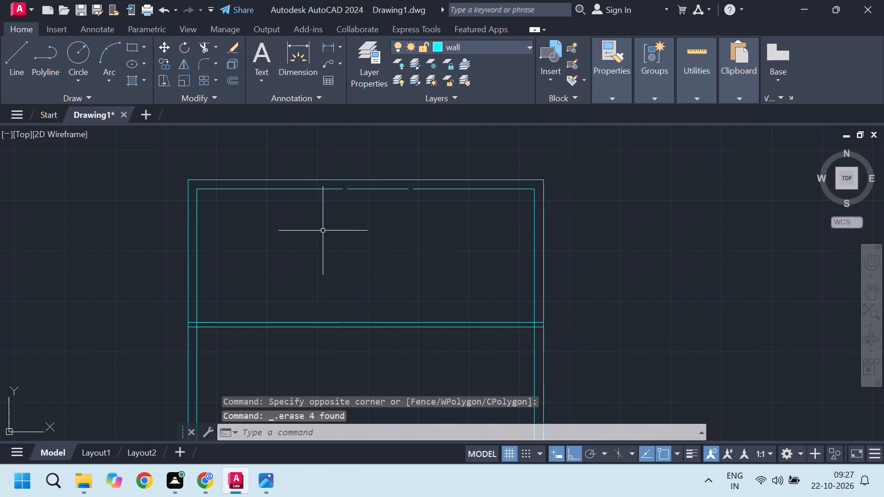
{"action": "scroll", "coordinate": [197, 222], "scroll_direction": "up", "scroll_amount": 1}
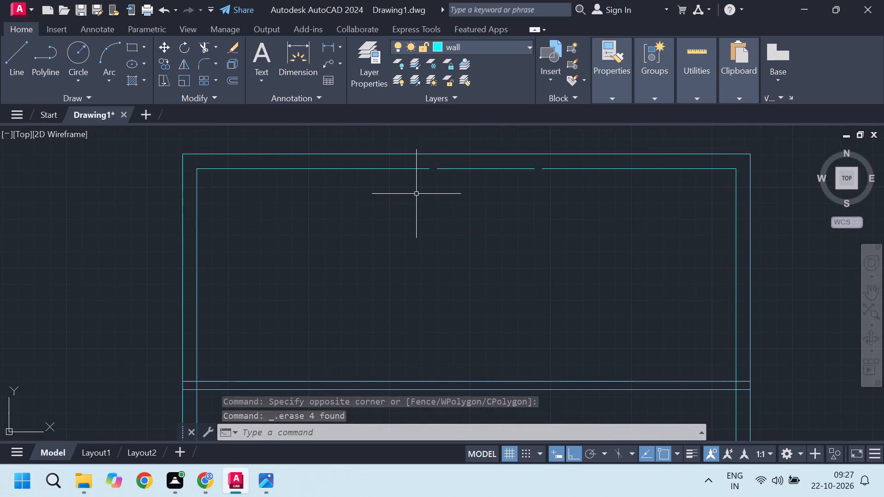
{"action": "left_click", "coordinate": [198, 234]}
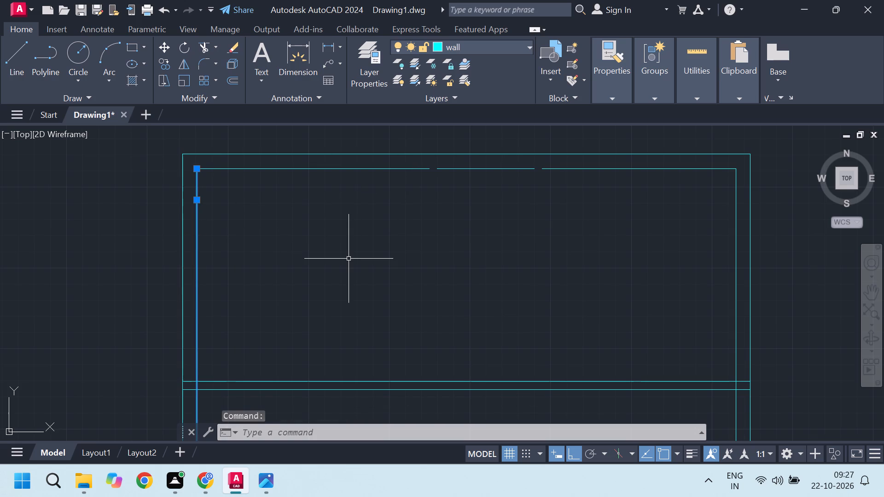
{"action": "key", "text": "o"}
{"action": "key", "text": "Return"}
{"action": "key", "text": "t"}
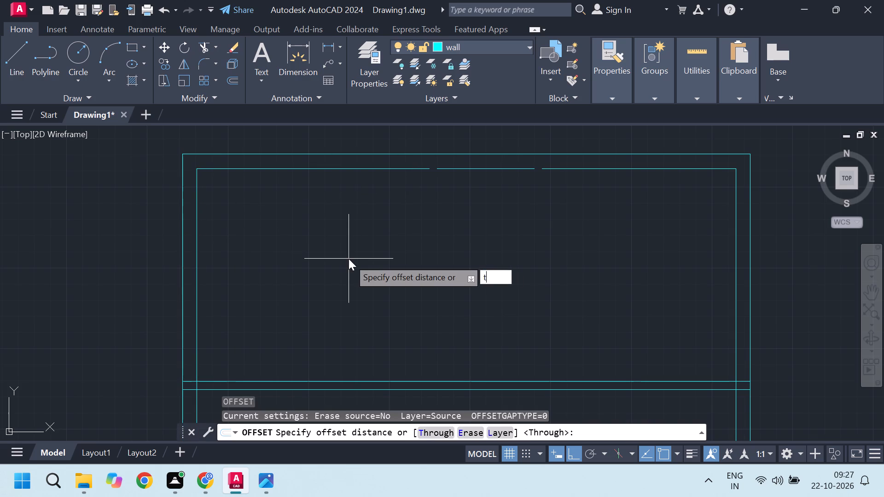
{"action": "key", "text": "Return"}
{"action": "scroll", "coordinate": [399, 236], "scroll_direction": "down", "scroll_amount": 2}
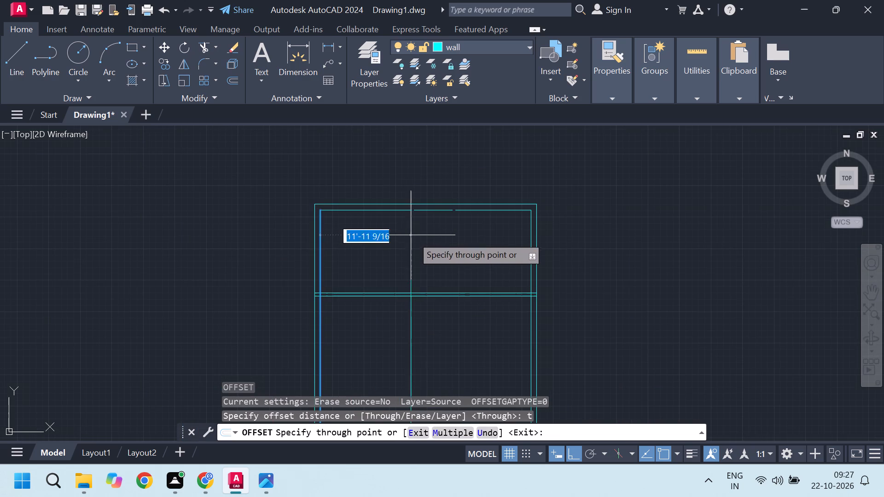
{"action": "scroll", "coordinate": [362, 172], "scroll_direction": "down", "scroll_amount": 5}
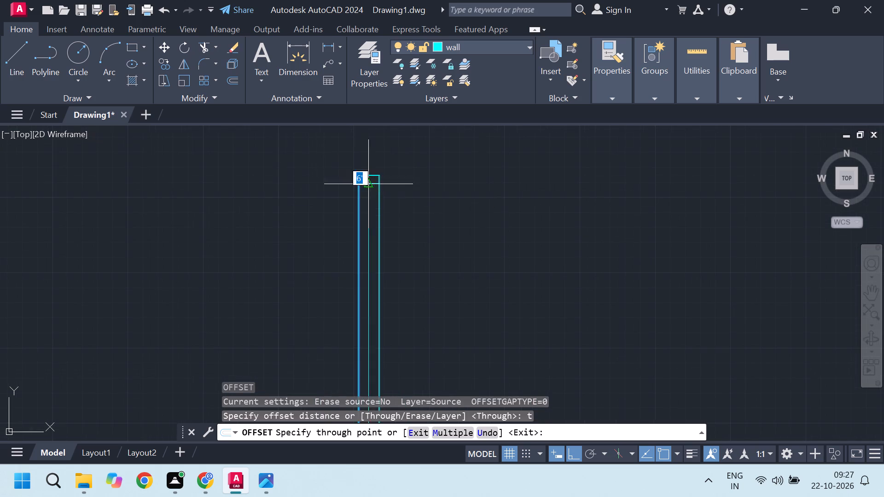
{"action": "scroll", "coordinate": [360, 193], "scroll_direction": "up", "scroll_amount": 4}
{"action": "scroll", "coordinate": [372, 212], "scroll_direction": "down", "scroll_amount": 4}
{"action": "scroll", "coordinate": [380, 183], "scroll_direction": "up", "scroll_amount": 5}
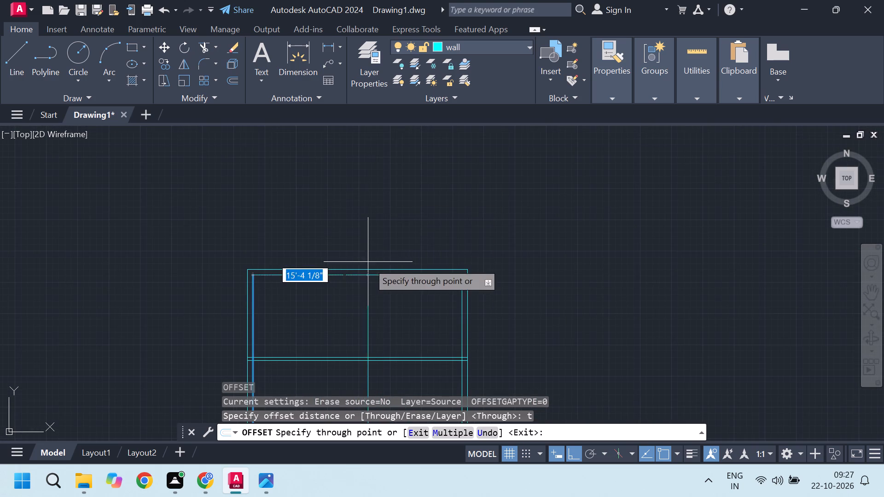
{"action": "scroll", "coordinate": [348, 293], "scroll_direction": "up", "scroll_amount": 3}
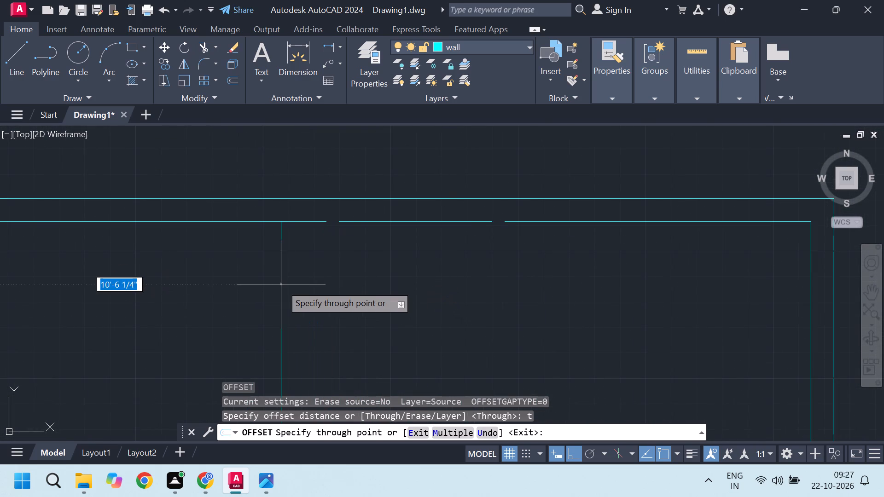
{"action": "left_click", "coordinate": [328, 221]}
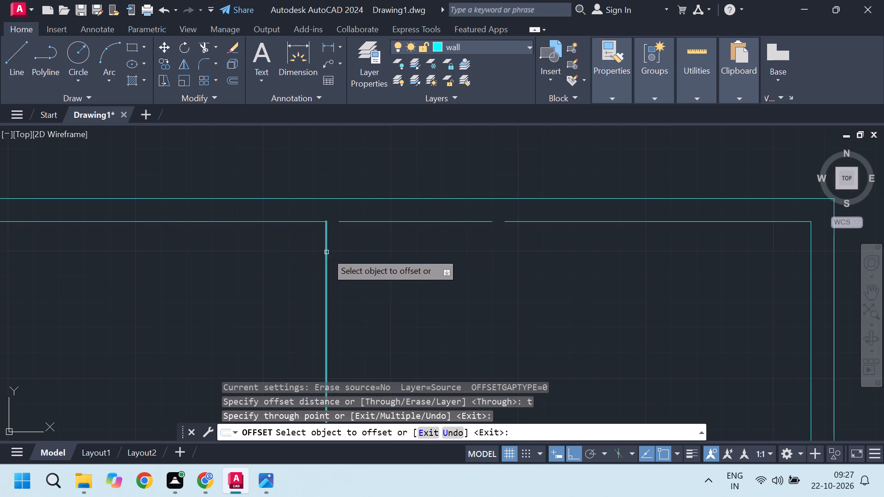
Offset the new partition line 4.5" to the right for the partition's second face.
{"action": "left_click", "coordinate": [326, 252]}
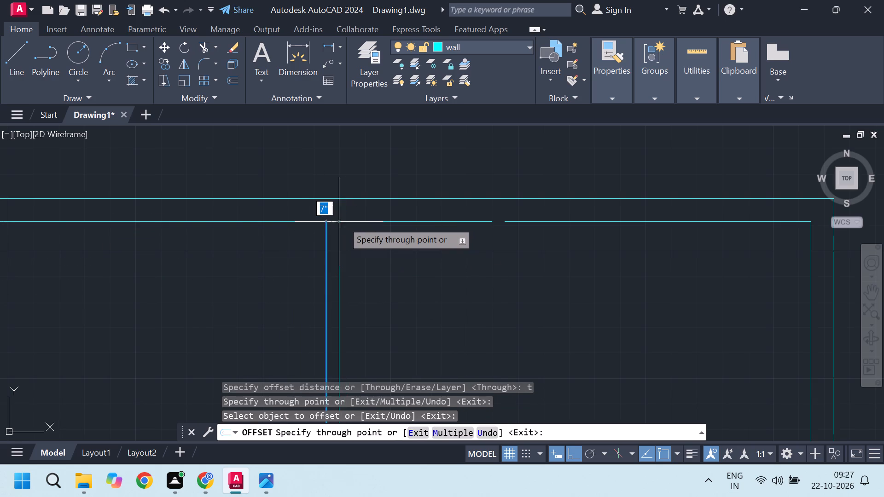
{"action": "scroll", "coordinate": [335, 251], "scroll_direction": "up", "scroll_amount": 2}
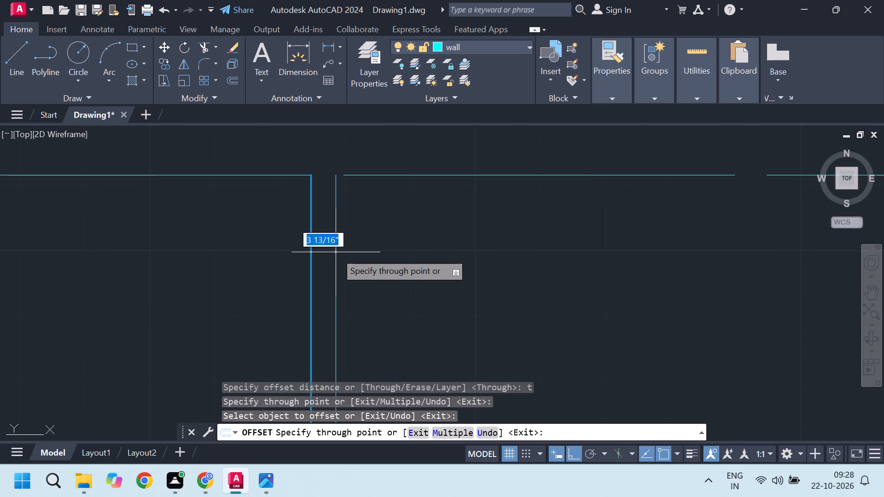
{"action": "type", "text": "4.5"}
{"action": "key", "text": "Return"}
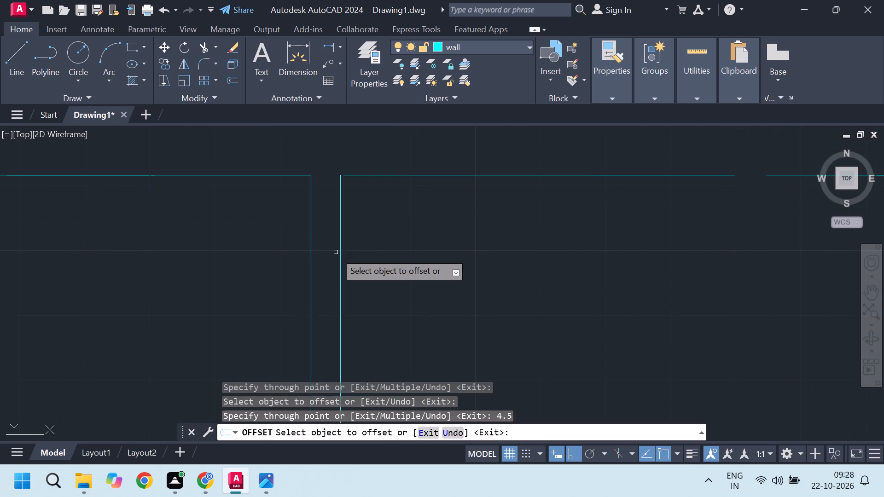
Offset the first partition's right face 5' to the right to start the second partition, and finish the Offset command.
{"action": "scroll", "coordinate": [330, 174], "scroll_direction": "down", "scroll_amount": 1}
{"action": "scroll", "coordinate": [338, 191], "scroll_direction": "up", "scroll_amount": 1}
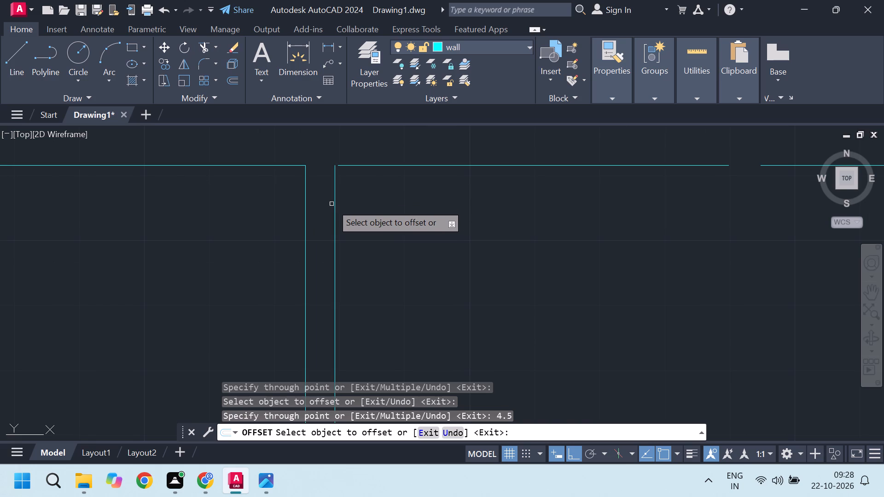
{"action": "scroll", "coordinate": [344, 171], "scroll_direction": "up", "scroll_amount": 3}
{"action": "scroll", "coordinate": [299, 217], "scroll_direction": "down", "scroll_amount": 2}
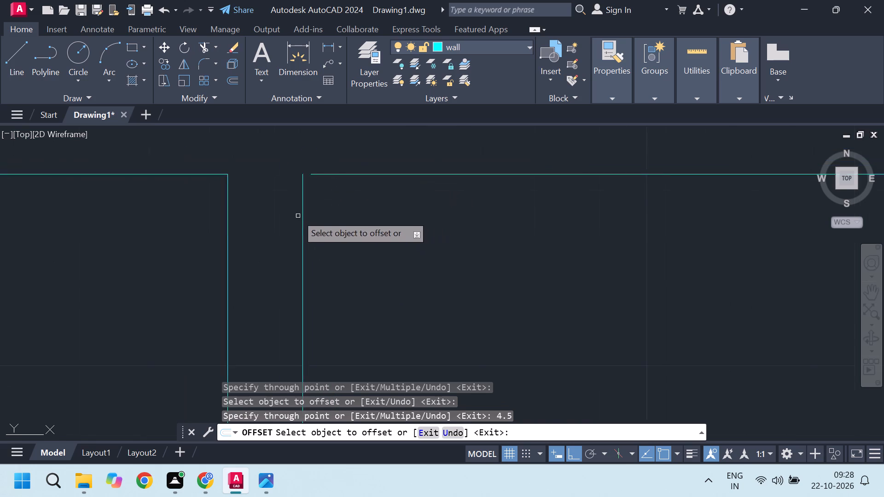
{"action": "scroll", "coordinate": [297, 214], "scroll_direction": "down", "scroll_amount": 2}
{"action": "scroll", "coordinate": [282, 209], "scroll_direction": "up", "scroll_amount": 2}
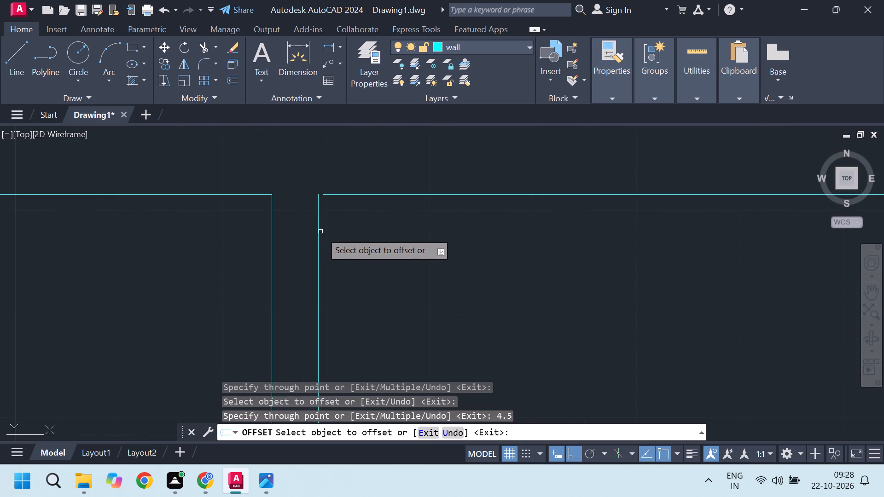
{"action": "left_click", "coordinate": [319, 230]}
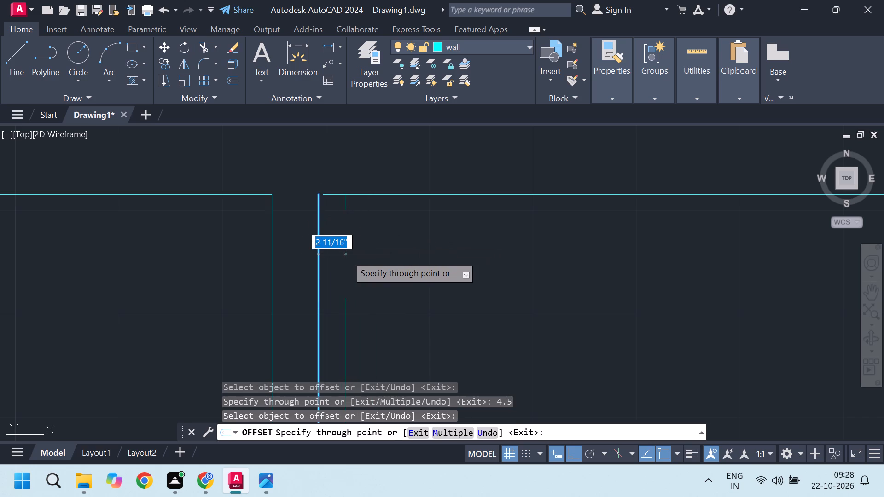
{"action": "key", "text": "5"}
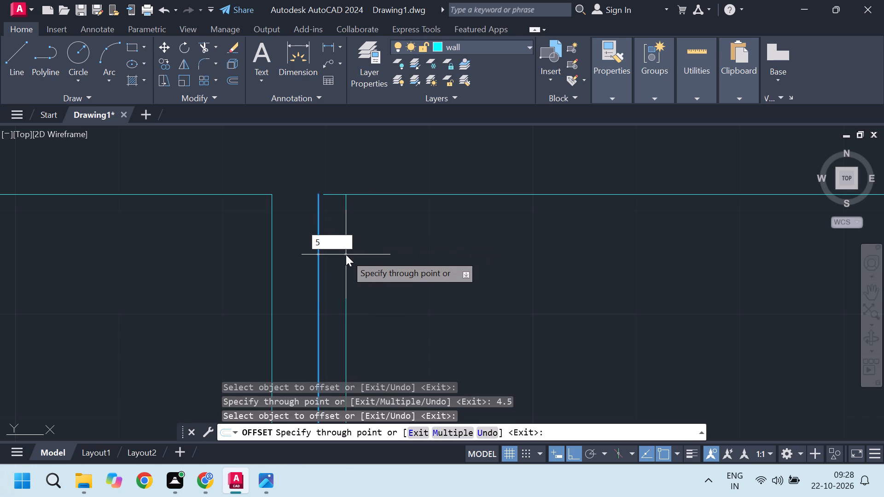
{"action": "key", "text": "apostrophe"}
{"action": "key", "text": "Return"}
{"action": "scroll", "coordinate": [205, 260], "scroll_direction": "down", "scroll_amount": 3}
{"action": "scroll", "coordinate": [272, 240], "scroll_direction": "up", "scroll_amount": 3}
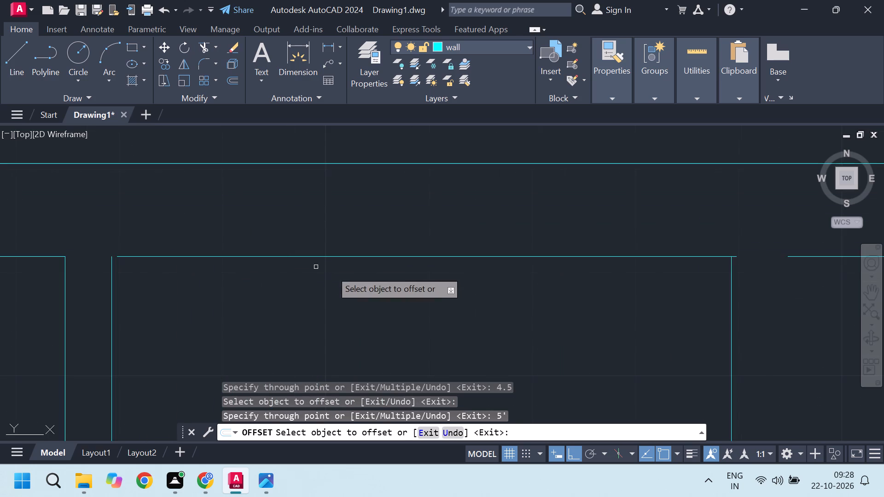
{"action": "scroll", "coordinate": [336, 272], "scroll_direction": "down", "scroll_amount": 2}
{"action": "scroll", "coordinate": [250, 272], "scroll_direction": "up", "scroll_amount": 2}
{"action": "key", "text": "Escape"}
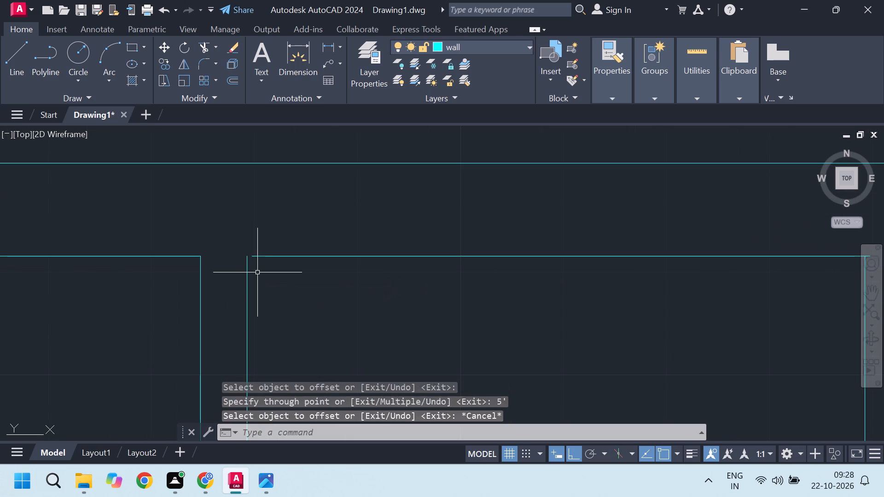
{"action": "key", "text": "Escape"}
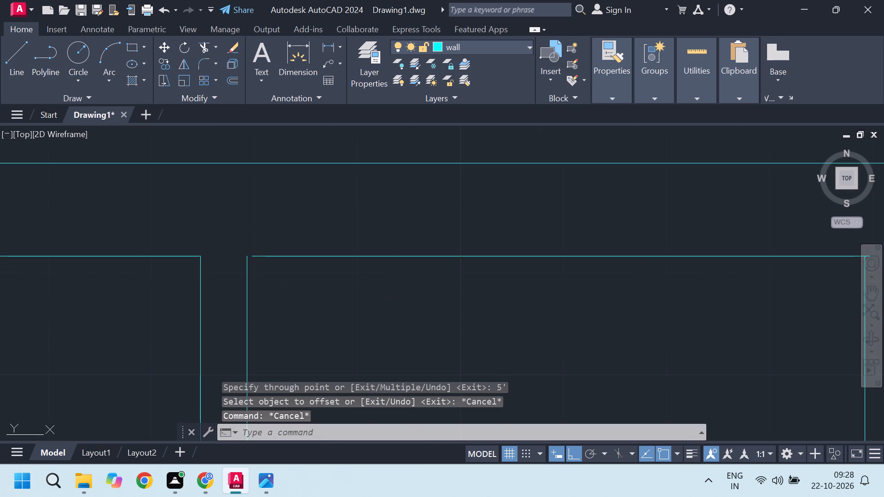
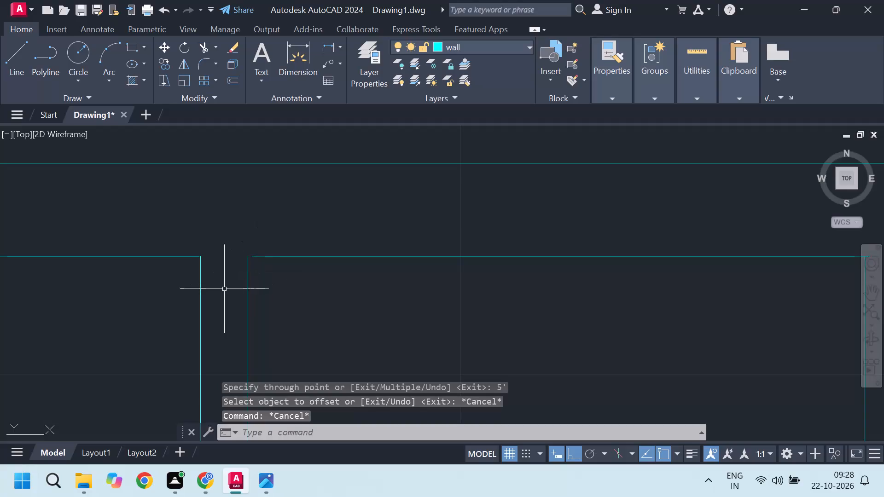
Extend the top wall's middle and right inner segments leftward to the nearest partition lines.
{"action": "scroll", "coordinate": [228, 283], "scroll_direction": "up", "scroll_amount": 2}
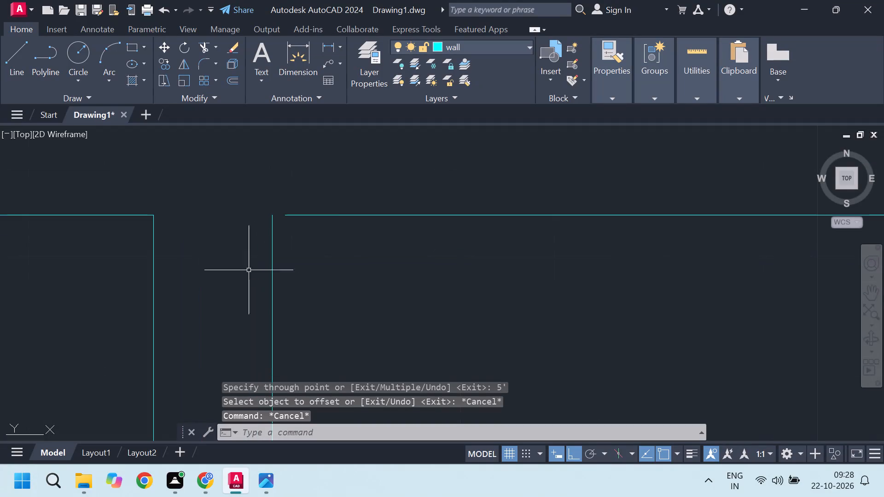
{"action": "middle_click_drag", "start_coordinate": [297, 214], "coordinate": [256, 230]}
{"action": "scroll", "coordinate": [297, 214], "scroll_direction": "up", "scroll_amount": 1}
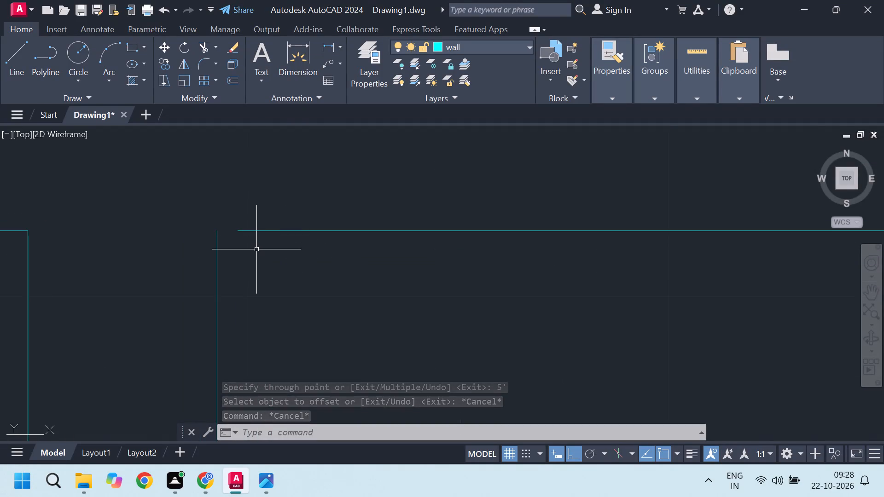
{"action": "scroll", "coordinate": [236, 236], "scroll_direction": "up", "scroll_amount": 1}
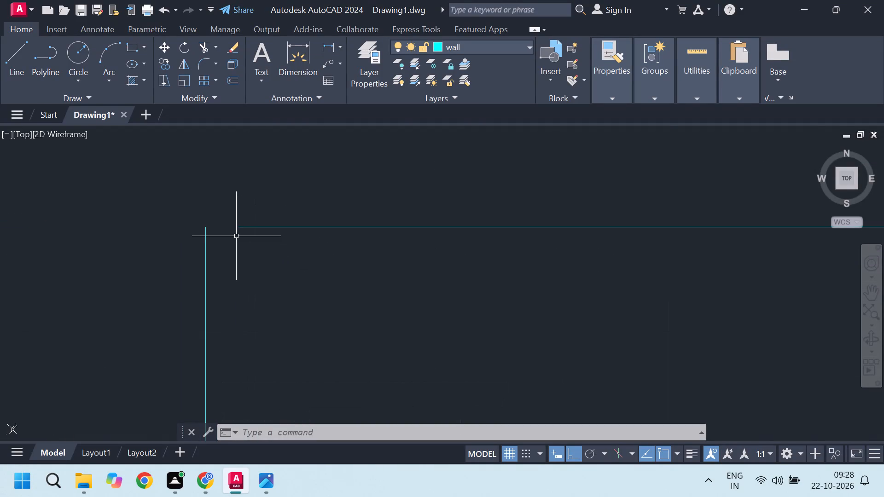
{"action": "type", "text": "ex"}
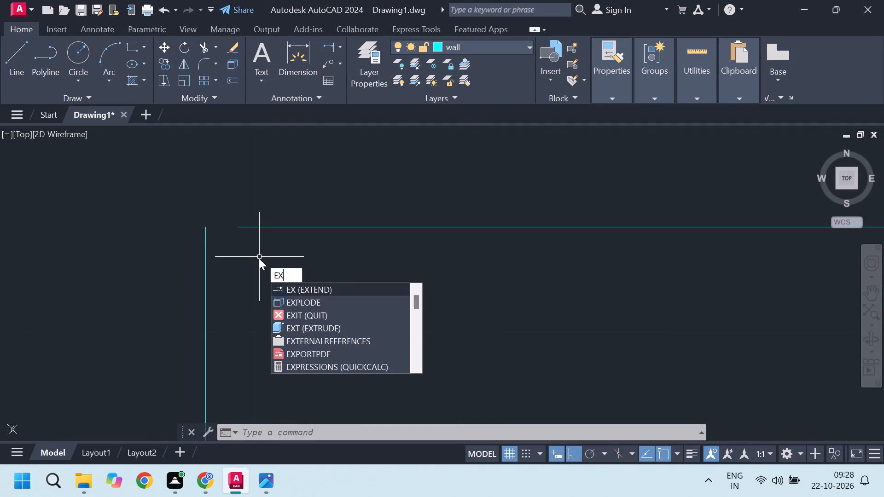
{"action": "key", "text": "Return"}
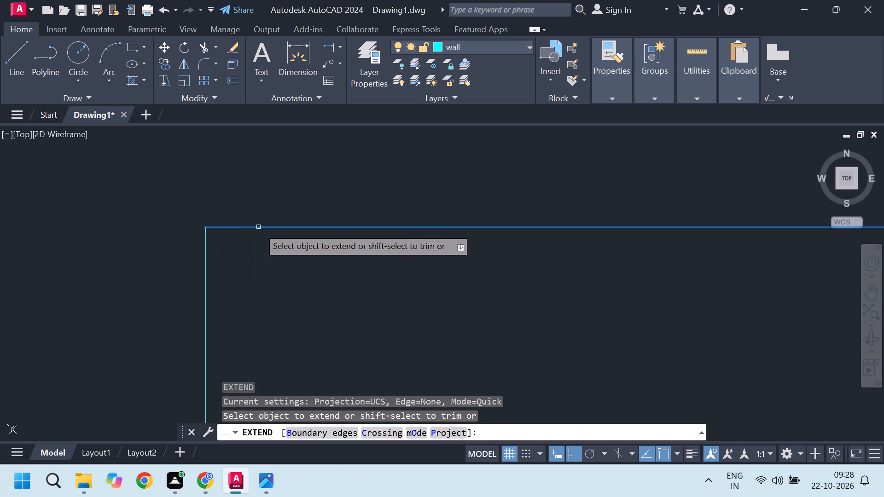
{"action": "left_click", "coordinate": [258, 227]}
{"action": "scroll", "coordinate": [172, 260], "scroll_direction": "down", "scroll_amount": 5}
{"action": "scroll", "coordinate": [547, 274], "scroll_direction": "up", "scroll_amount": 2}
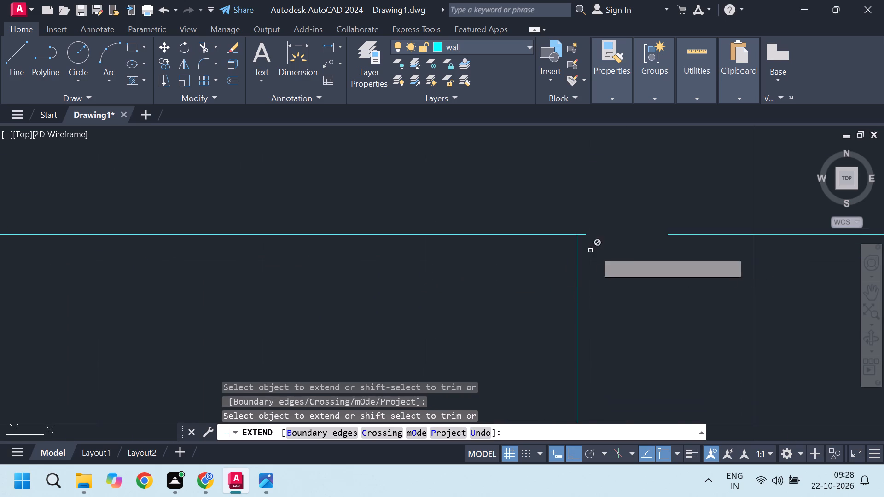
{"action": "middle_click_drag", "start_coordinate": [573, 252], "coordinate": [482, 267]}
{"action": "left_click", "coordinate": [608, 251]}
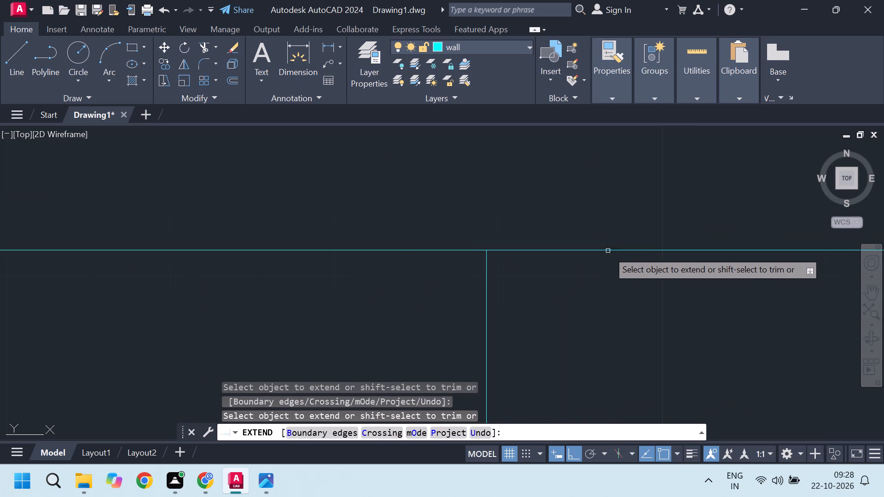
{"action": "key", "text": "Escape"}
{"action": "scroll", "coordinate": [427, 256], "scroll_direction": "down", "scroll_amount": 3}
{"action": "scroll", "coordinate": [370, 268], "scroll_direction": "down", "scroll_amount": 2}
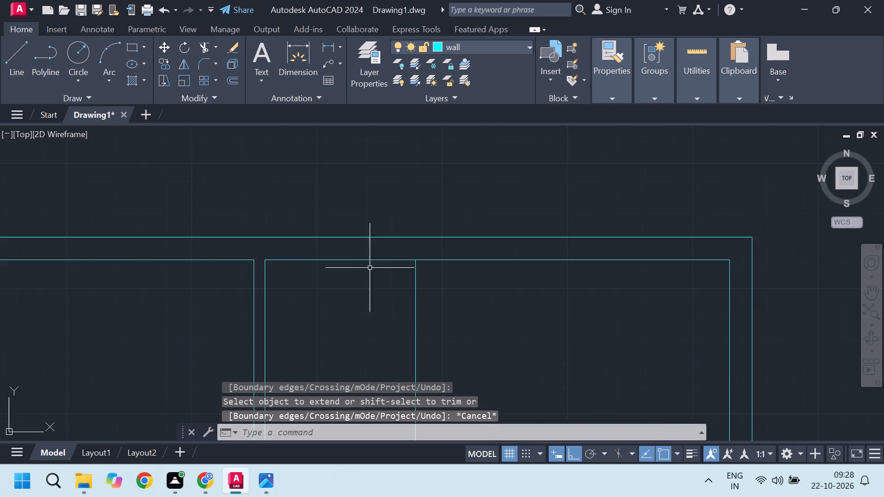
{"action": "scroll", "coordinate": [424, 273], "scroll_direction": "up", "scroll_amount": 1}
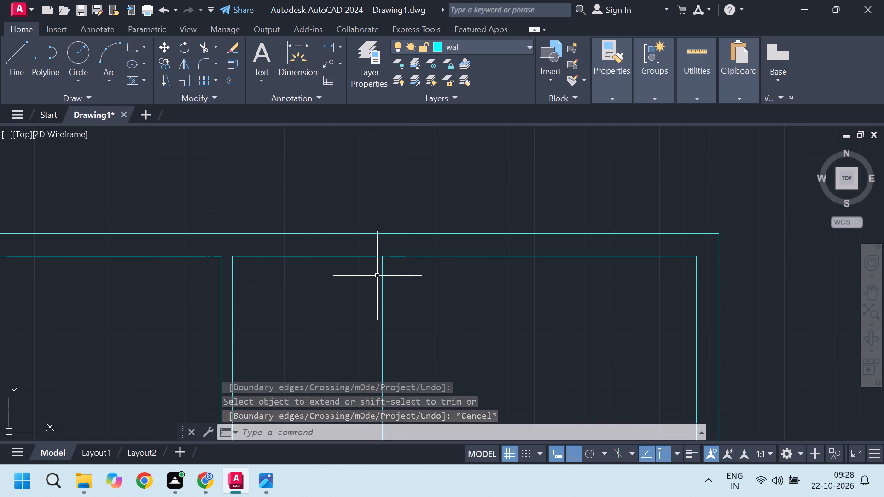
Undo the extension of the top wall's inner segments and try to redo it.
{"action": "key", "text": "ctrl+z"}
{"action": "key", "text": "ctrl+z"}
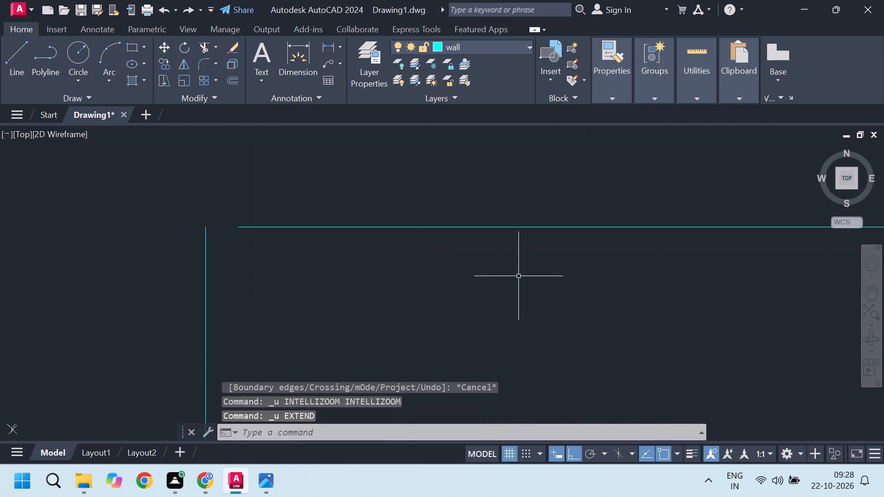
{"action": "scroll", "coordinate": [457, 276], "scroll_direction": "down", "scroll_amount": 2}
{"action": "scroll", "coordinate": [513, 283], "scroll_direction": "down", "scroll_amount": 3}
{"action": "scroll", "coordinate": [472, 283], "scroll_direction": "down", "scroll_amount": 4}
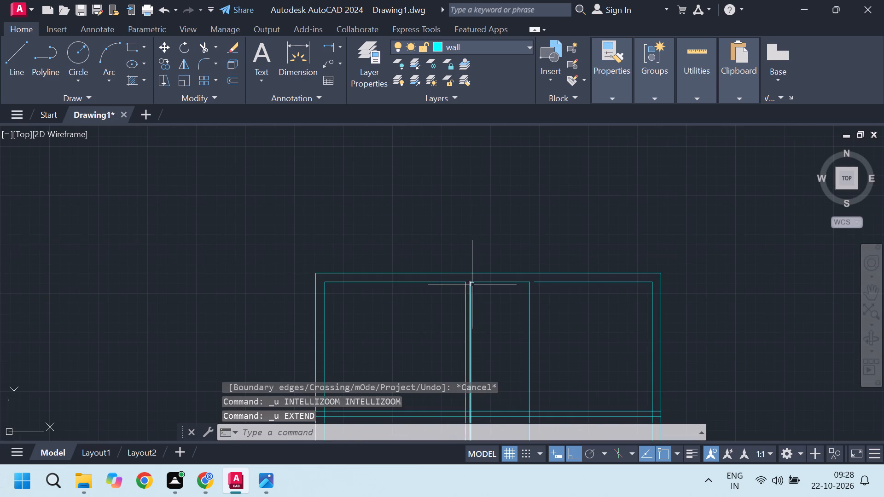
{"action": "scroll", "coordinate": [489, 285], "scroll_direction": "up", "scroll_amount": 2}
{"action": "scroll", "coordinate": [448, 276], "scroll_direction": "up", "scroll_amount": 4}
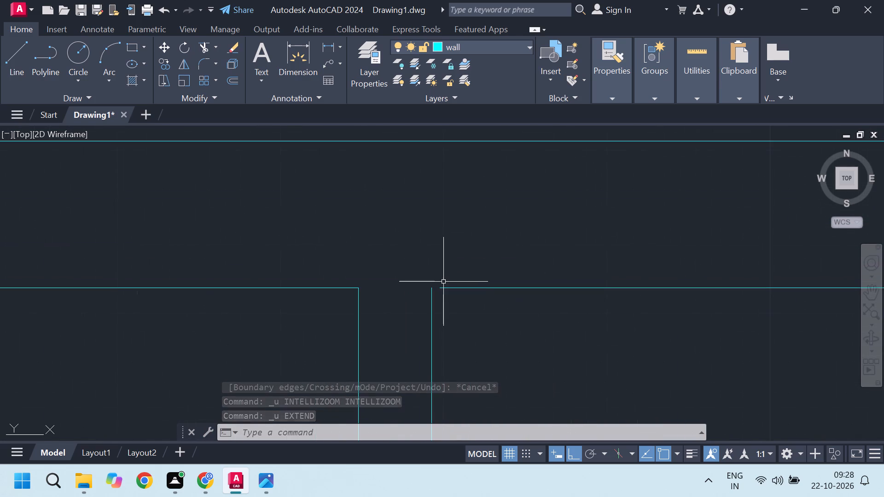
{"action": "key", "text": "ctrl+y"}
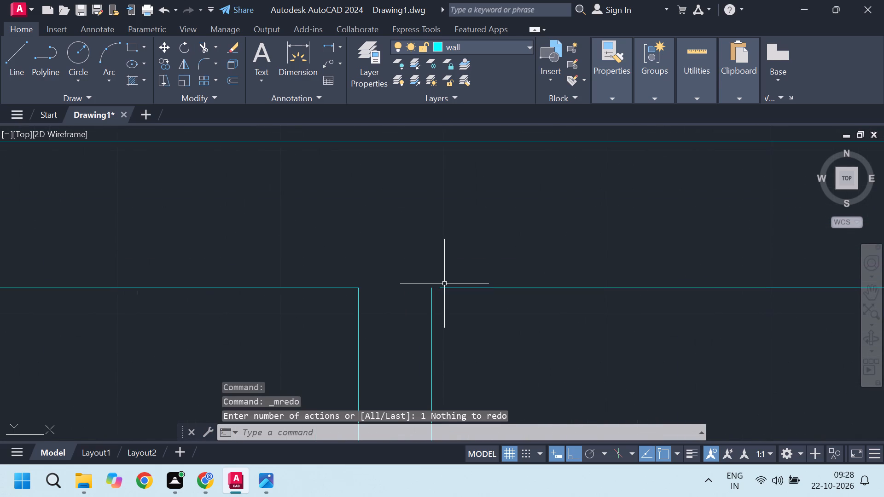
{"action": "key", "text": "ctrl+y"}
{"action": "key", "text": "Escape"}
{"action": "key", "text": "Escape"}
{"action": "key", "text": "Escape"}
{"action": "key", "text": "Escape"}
Extend the top wall's middle inner segment leftward to the first partition's right face.
{"action": "scroll", "coordinate": [440, 298], "scroll_direction": "up", "scroll_amount": 1}
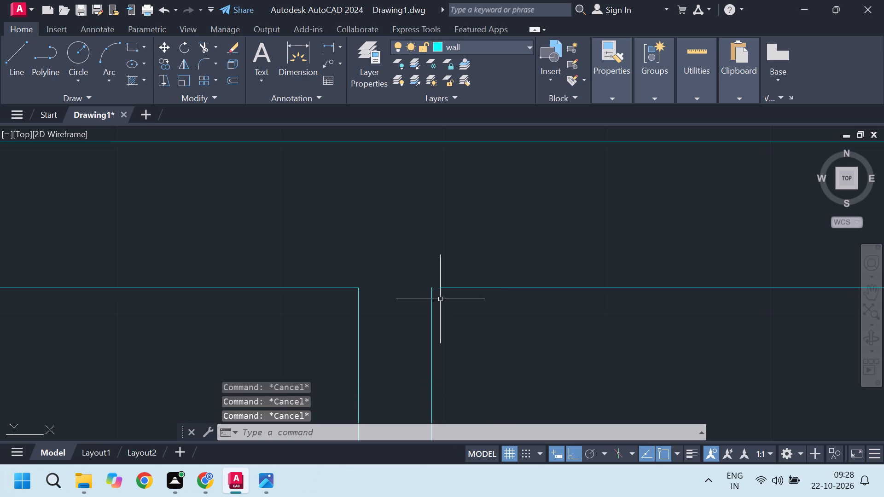
{"action": "scroll", "coordinate": [440, 297], "scroll_direction": "up", "scroll_amount": 1}
{"action": "type", "text": "ex"}
{"action": "key", "text": "Return"}
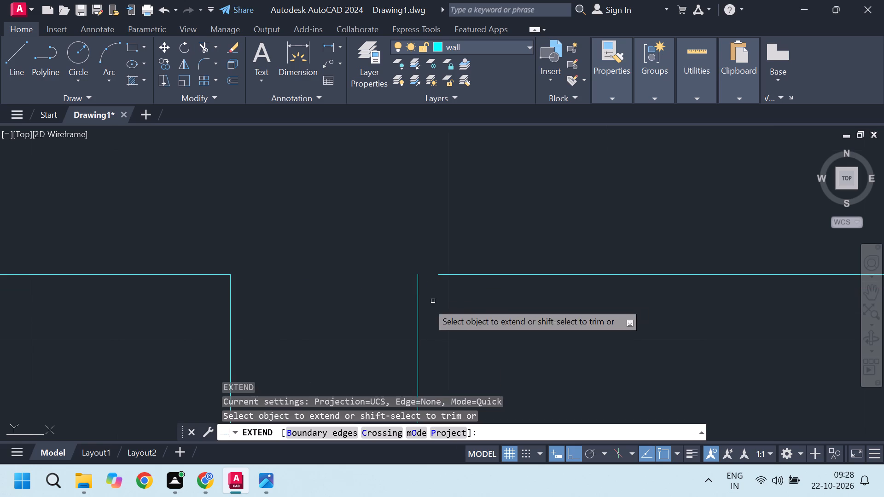
{"action": "left_click", "coordinate": [467, 277]}
{"action": "key", "text": "Escape"}
{"action": "scroll", "coordinate": [334, 249], "scroll_direction": "down", "scroll_amount": 3}
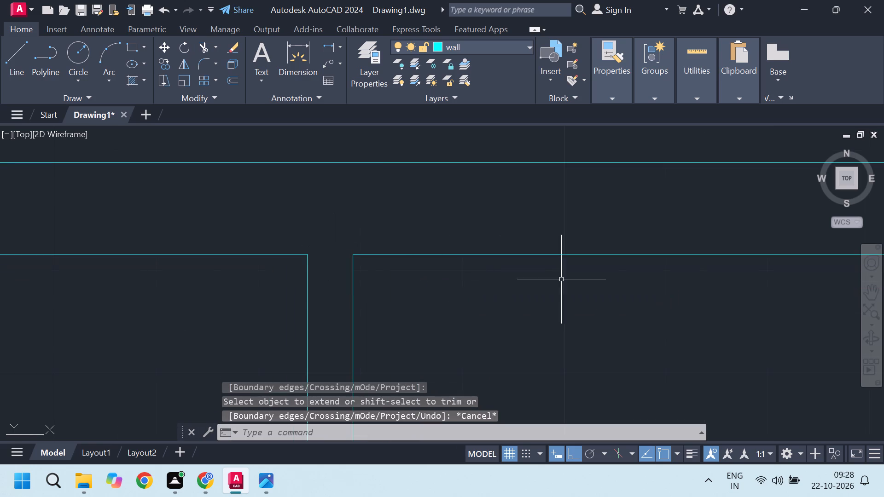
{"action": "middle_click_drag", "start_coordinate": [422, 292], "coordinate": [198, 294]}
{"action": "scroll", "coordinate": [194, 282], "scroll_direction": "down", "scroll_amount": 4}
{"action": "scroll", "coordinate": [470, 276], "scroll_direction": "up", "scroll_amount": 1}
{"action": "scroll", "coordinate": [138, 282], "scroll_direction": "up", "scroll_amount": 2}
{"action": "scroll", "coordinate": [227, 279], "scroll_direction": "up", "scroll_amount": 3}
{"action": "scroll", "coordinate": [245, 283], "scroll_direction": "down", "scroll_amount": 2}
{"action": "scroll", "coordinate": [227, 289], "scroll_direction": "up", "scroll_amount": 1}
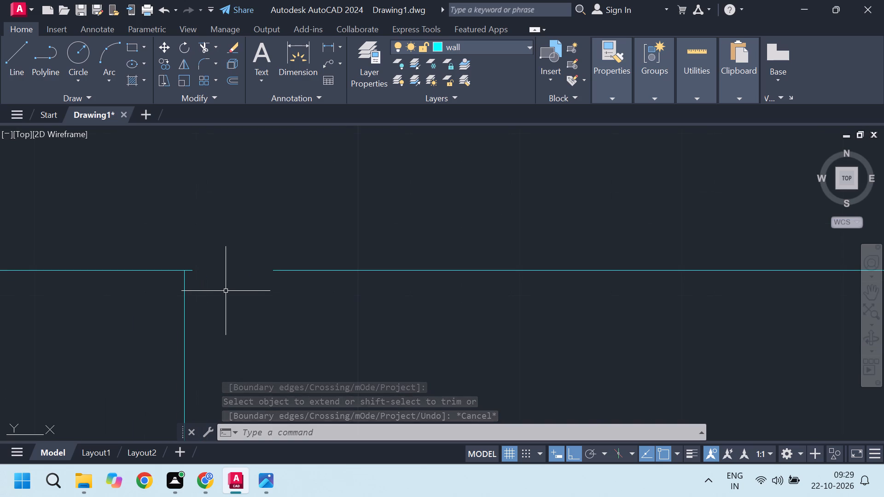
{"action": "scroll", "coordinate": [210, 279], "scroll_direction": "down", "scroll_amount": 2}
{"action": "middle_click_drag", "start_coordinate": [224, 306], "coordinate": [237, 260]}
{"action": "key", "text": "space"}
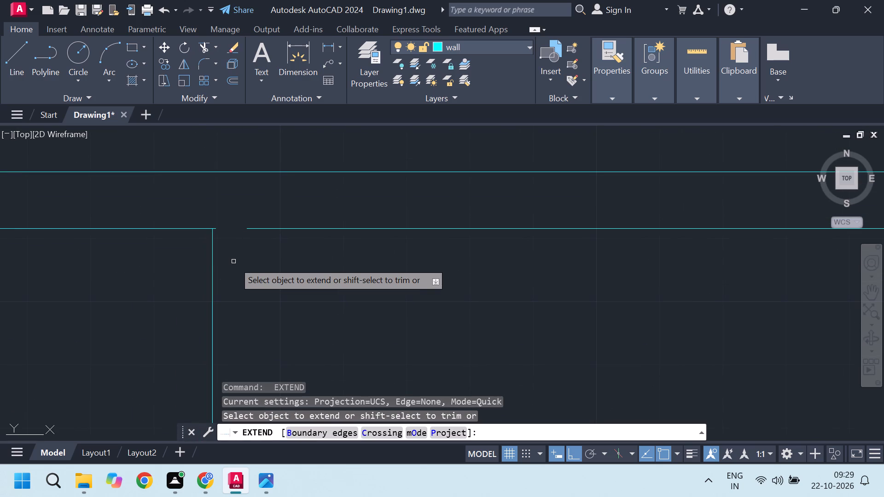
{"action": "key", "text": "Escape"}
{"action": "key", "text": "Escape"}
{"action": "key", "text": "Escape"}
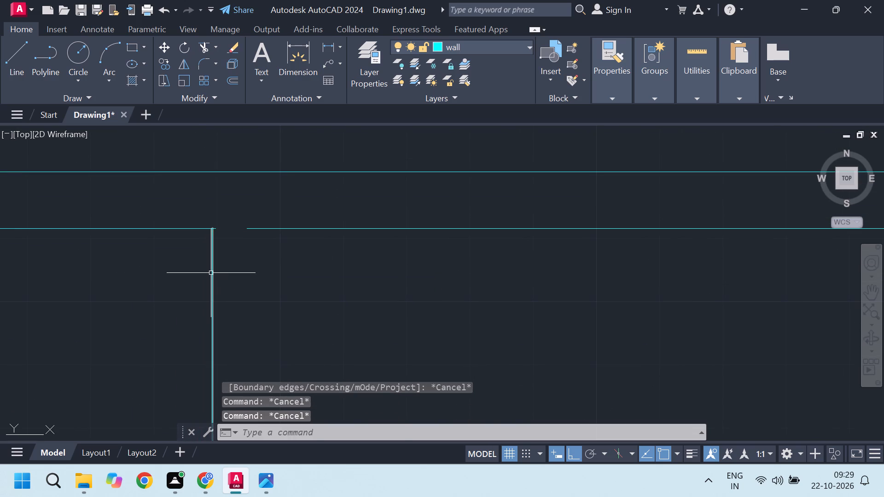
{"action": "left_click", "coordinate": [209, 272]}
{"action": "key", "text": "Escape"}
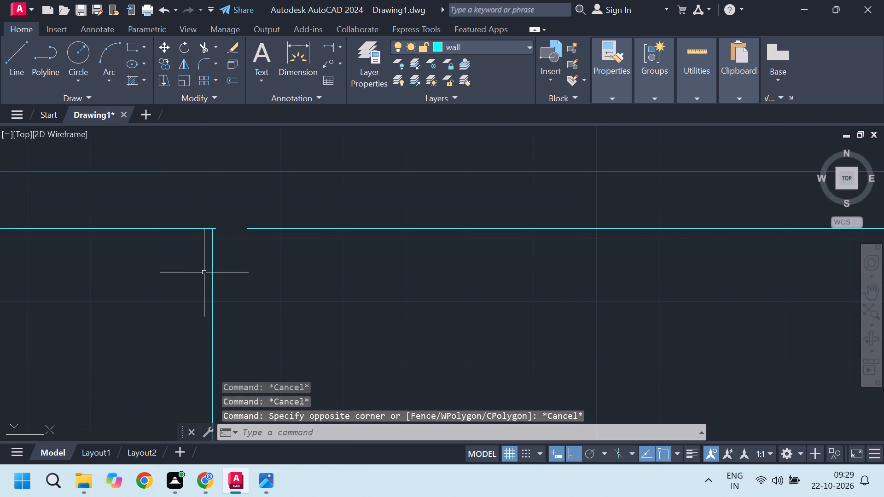
Offset the second partition's line 4.5" to the right with the Through option for its second face.
{"action": "left_click", "coordinate": [212, 267]}
{"action": "middle_click_drag", "start_coordinate": [232, 291], "coordinate": [262, 269]}
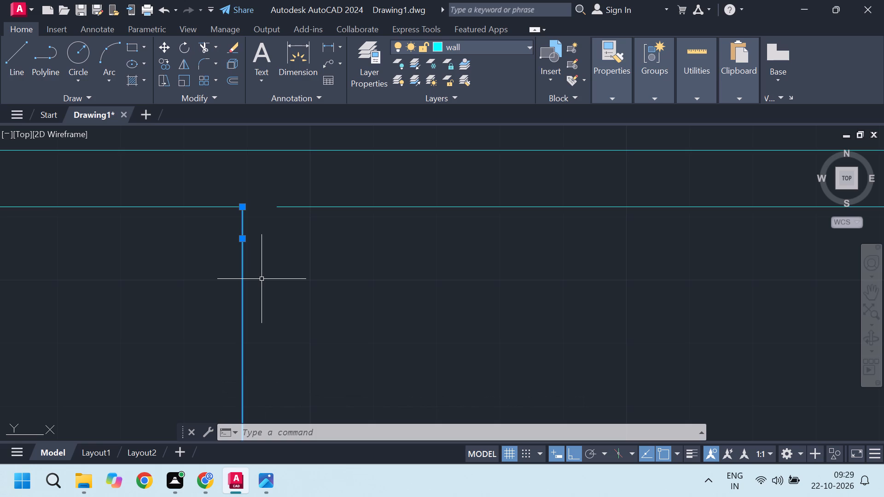
{"action": "scroll", "coordinate": [241, 214], "scroll_direction": "up", "scroll_amount": 4}
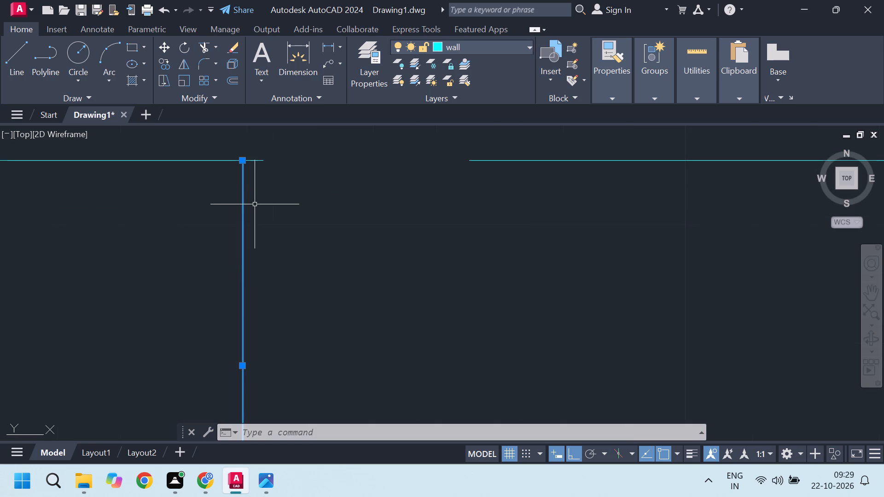
{"action": "middle_click_drag", "start_coordinate": [255, 204], "coordinate": [303, 243]}
{"action": "scroll", "coordinate": [300, 223], "scroll_direction": "down", "scroll_amount": 3}
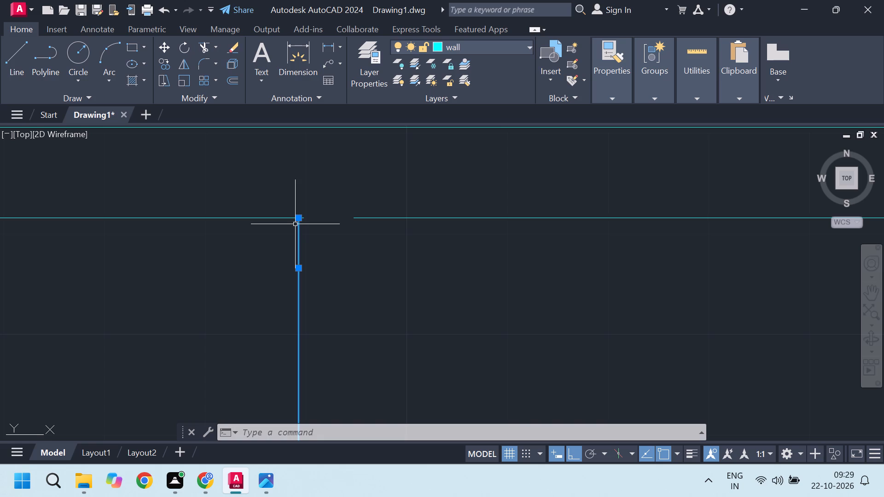
{"action": "scroll", "coordinate": [375, 220], "scroll_direction": "up", "scroll_amount": 2}
{"action": "scroll", "coordinate": [158, 209], "scroll_direction": "up", "scroll_amount": 1}
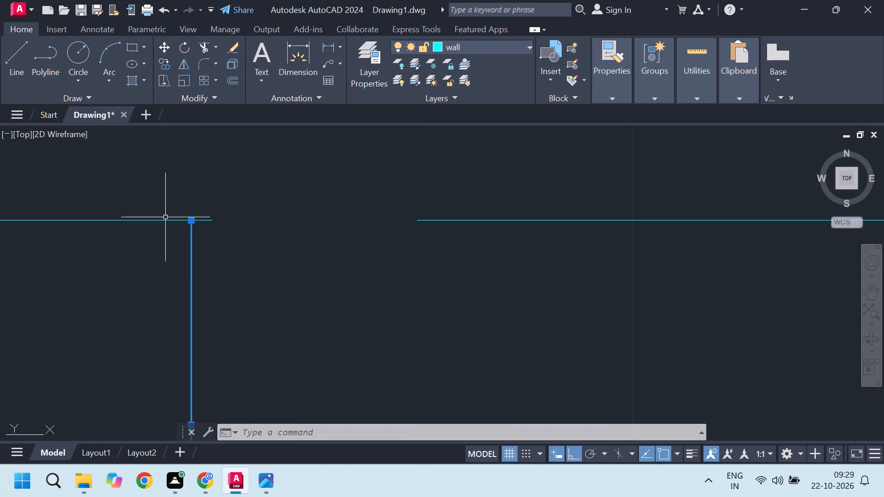
{"action": "key", "text": "o"}
{"action": "key", "text": "Return"}
{"action": "key", "text": "t"}
{"action": "key", "text": "Return"}
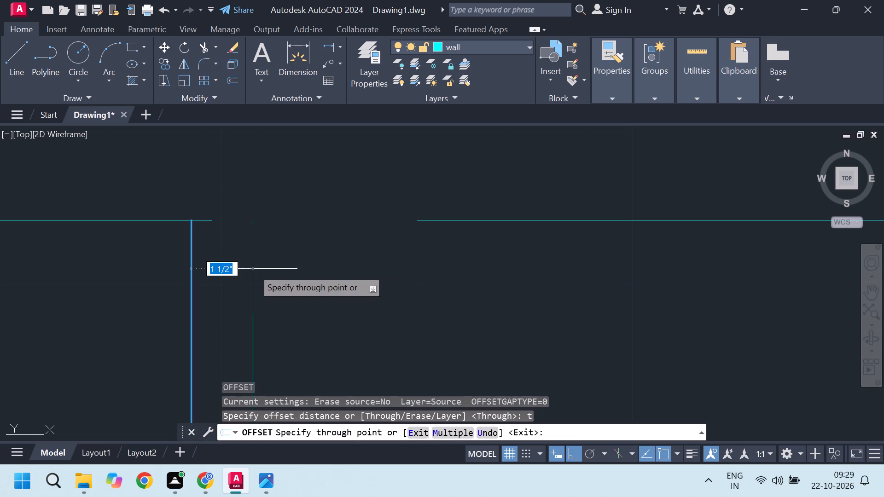
{"action": "scroll", "coordinate": [430, 283], "scroll_direction": "down", "scroll_amount": 2}
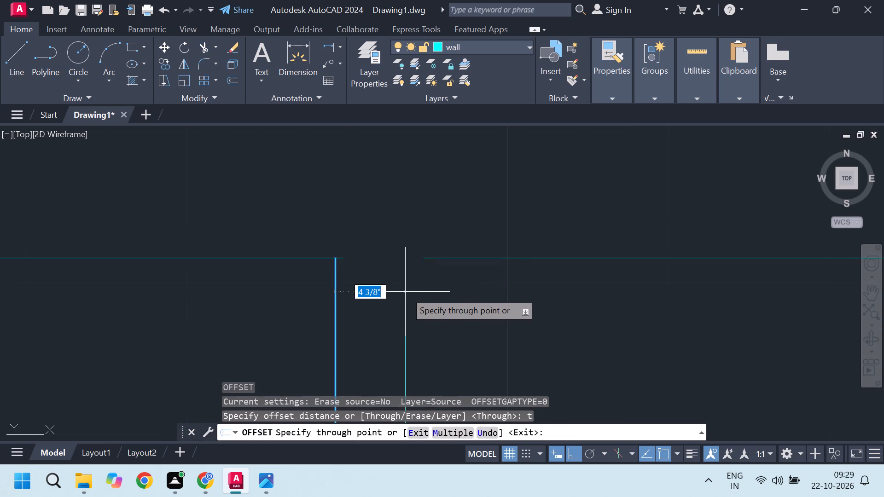
{"action": "type", "text": "4.5"}
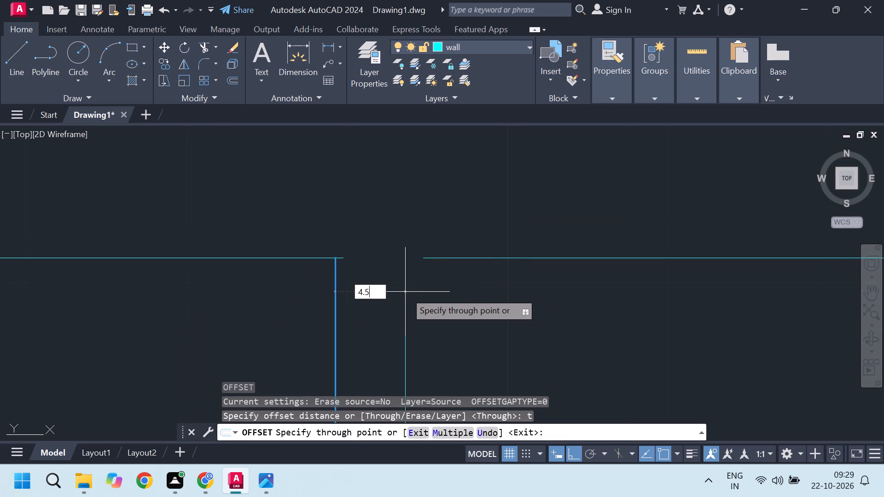
{"action": "key", "text": "Return"}
{"action": "key", "text": "v"}
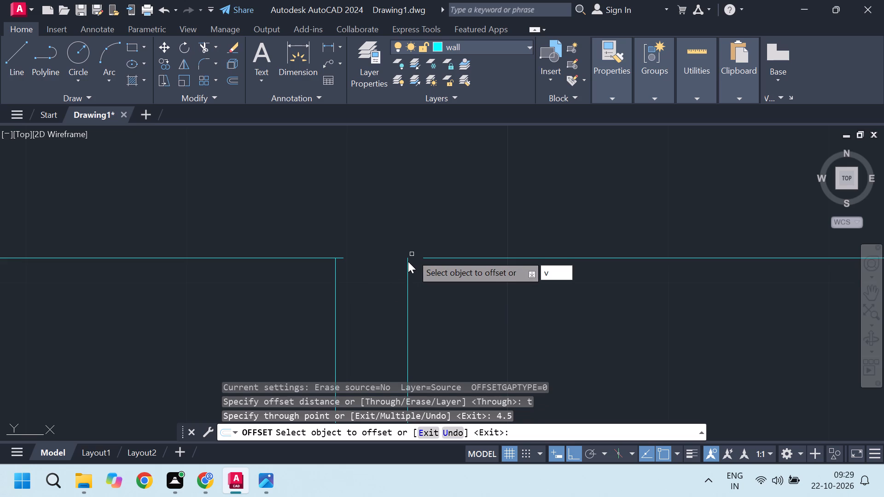
{"action": "key", "text": "Escape"}
{"action": "key", "text": "Escape"}
{"action": "scroll", "coordinate": [418, 264], "scroll_direction": "up", "scroll_amount": 1}
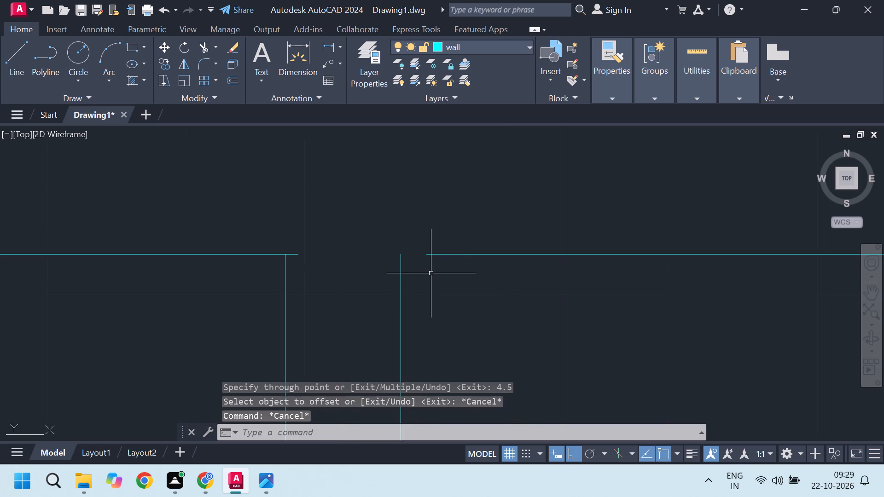
{"action": "key", "text": "Escape"}
{"action": "key", "text": "Escape"}
{"action": "key", "text": "Escape"}
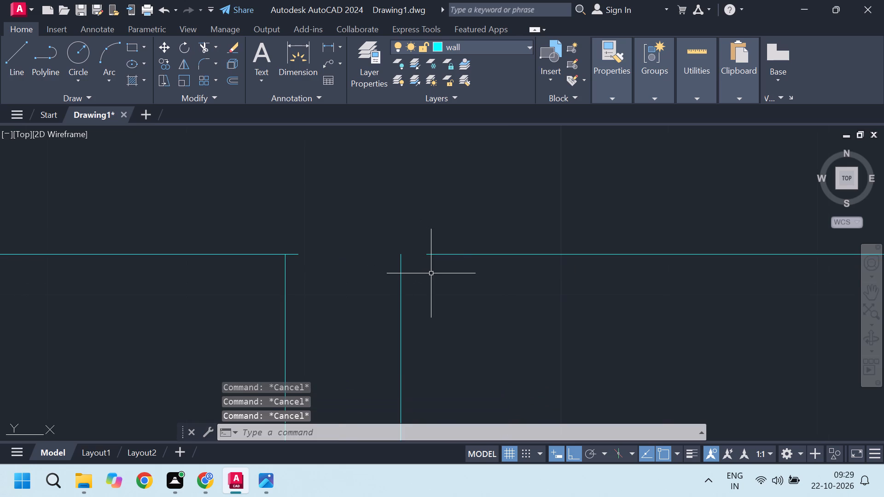
Extend the top wall's right inner segment to the second partition's right face and trim the middle segment's overhang at its left face.
{"action": "type", "text": "ex"}
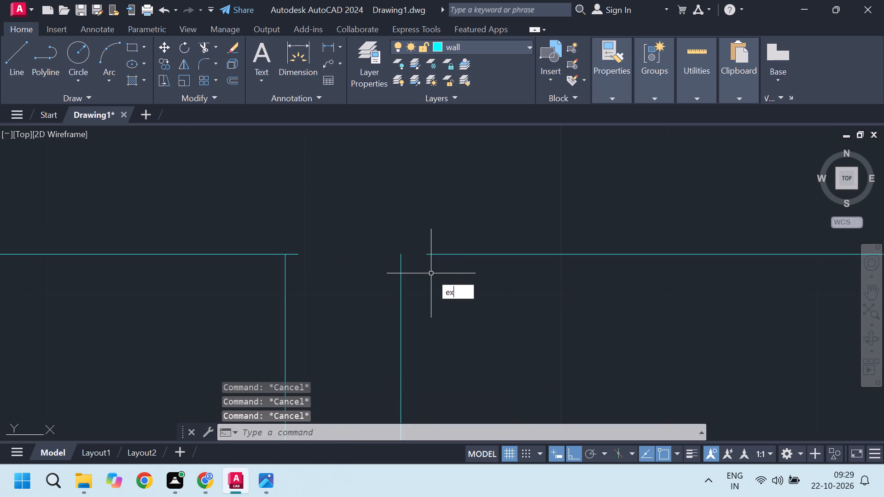
{"action": "key", "text": "Return"}
{"action": "left_click", "coordinate": [441, 254]}
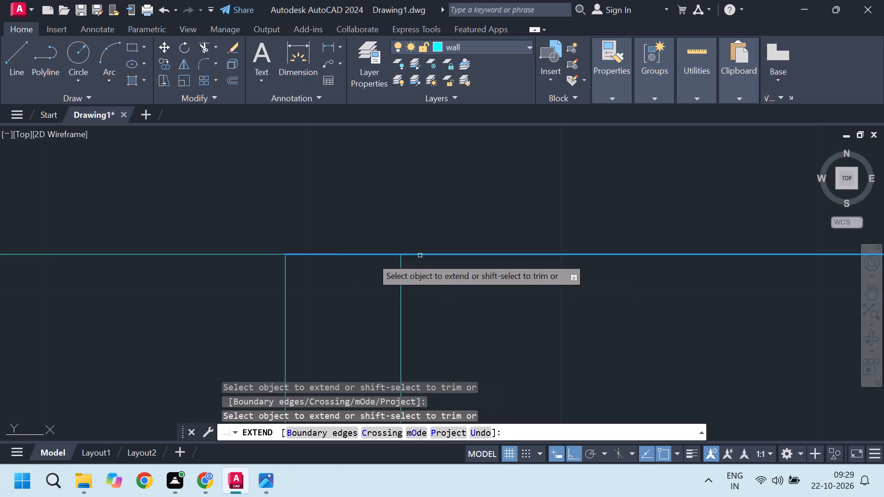
{"action": "left_click", "coordinate": [296, 254], "text": "shift"}
{"action": "scroll", "coordinate": [345, 209], "scroll_direction": "down", "scroll_amount": 6}
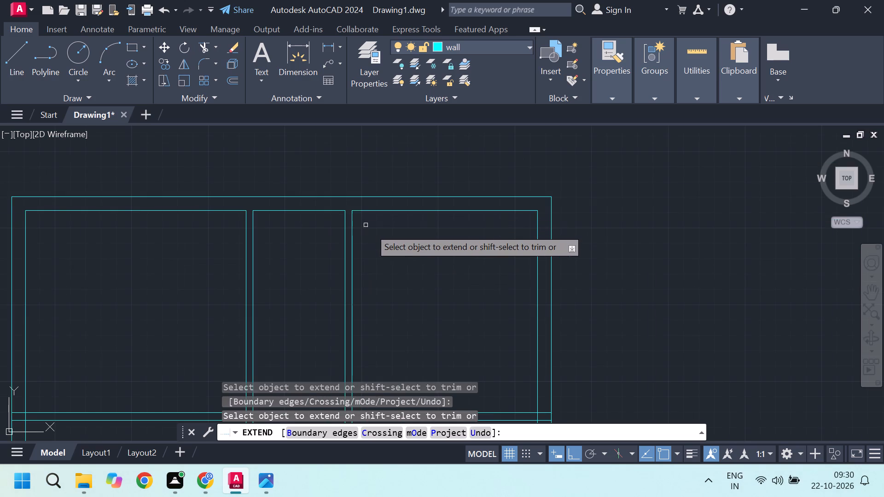
{"action": "scroll", "coordinate": [366, 231], "scroll_direction": "up", "scroll_amount": 1}
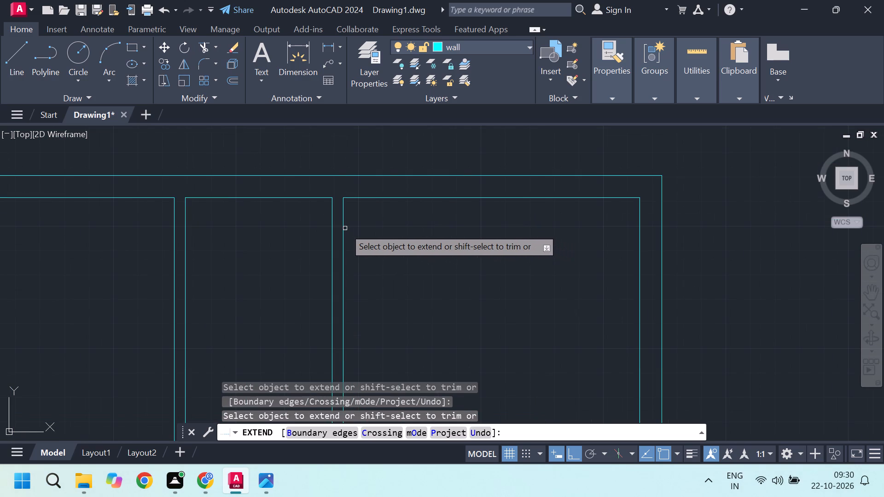
Measure the inner width of the top-right room along the top wall's inner line with a temporary line.
{"action": "key", "text": "space"}
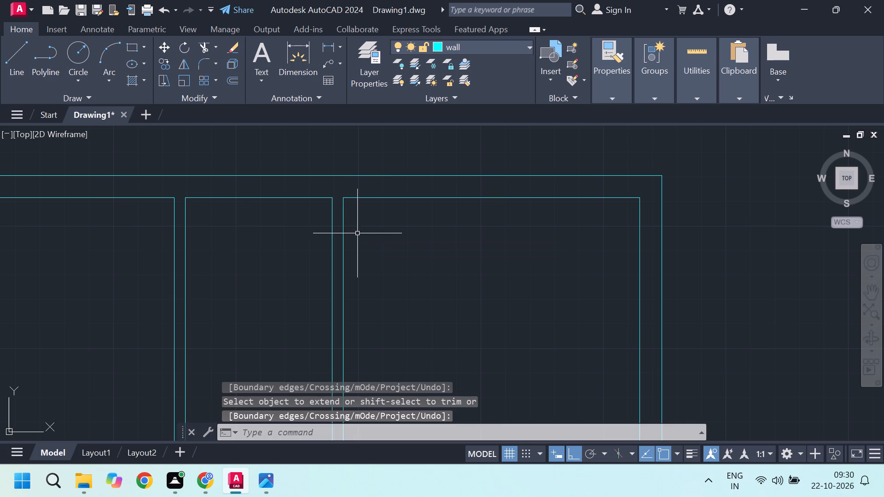
{"action": "key", "text": "l"}
{"action": "key", "text": "Return"}
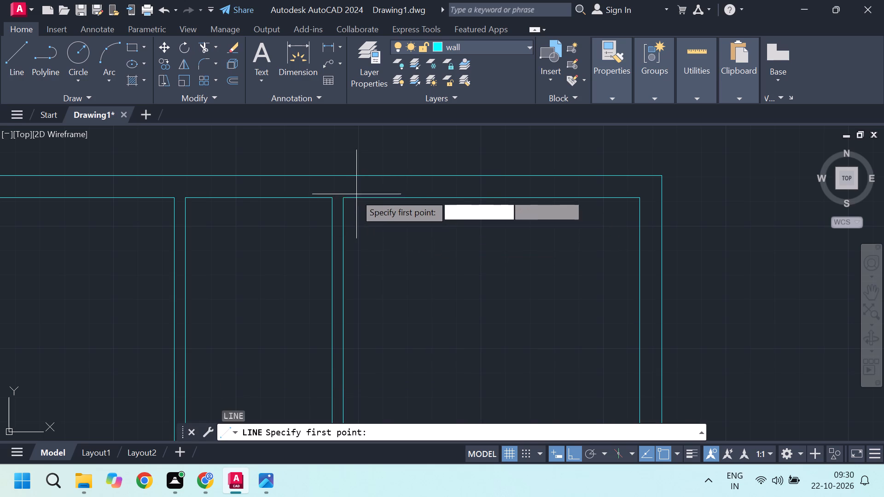
{"action": "left_click", "coordinate": [343, 197]}
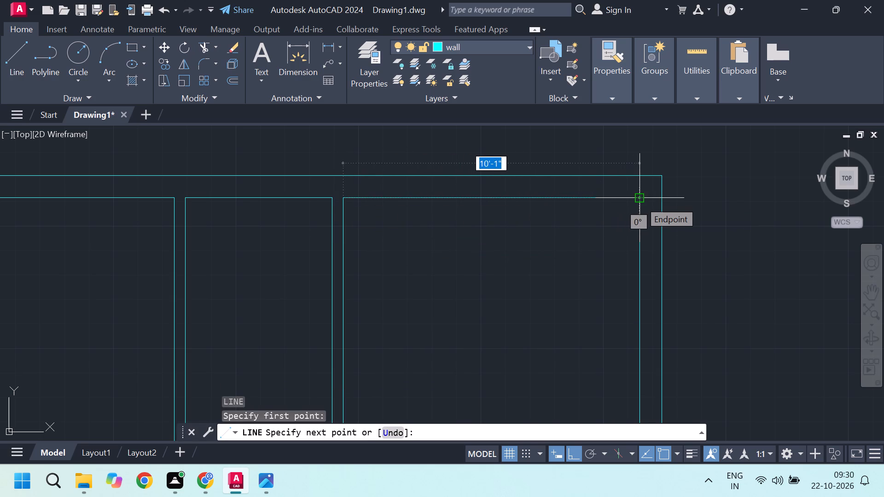
{"action": "key", "text": "Escape"}
{"action": "key", "text": "Escape"}
{"action": "scroll", "coordinate": [599, 219], "scroll_direction": "down", "scroll_amount": 2}
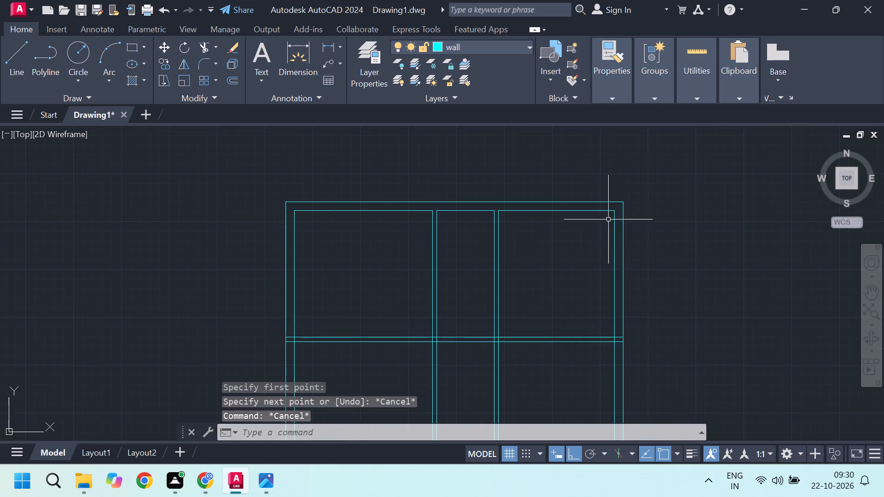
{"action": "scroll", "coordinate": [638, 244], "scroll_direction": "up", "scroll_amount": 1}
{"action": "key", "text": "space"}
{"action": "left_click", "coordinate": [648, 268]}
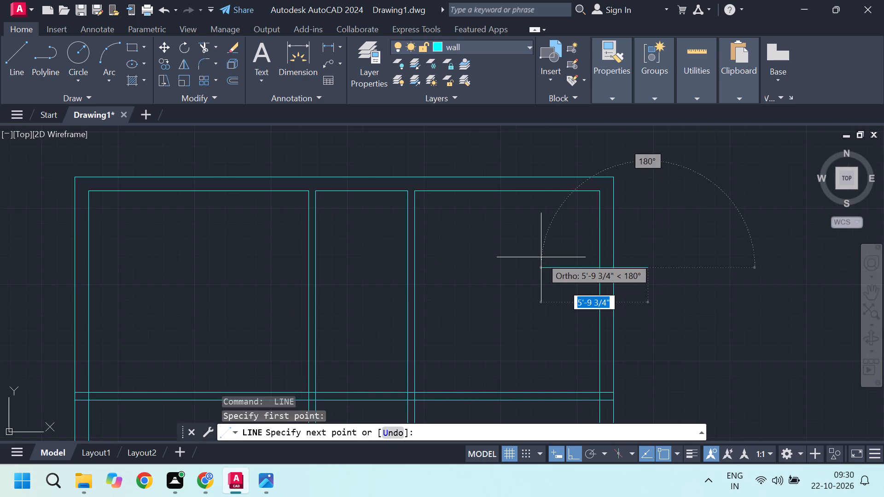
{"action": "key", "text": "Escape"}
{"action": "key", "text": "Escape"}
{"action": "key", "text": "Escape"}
Delete the inner and outer lines of the right outer wall.
{"action": "left_click", "coordinate": [648, 269]}
{"action": "left_click", "coordinate": [558, 249]}
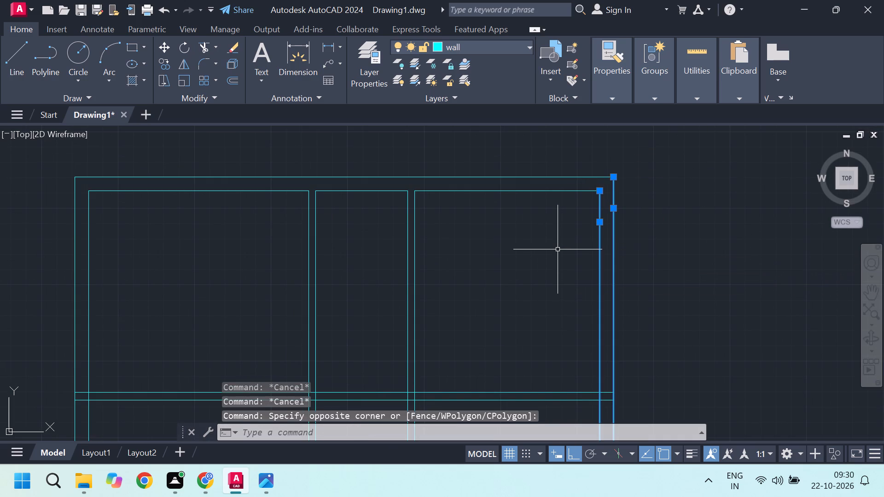
{"action": "key", "text": "Delete"}
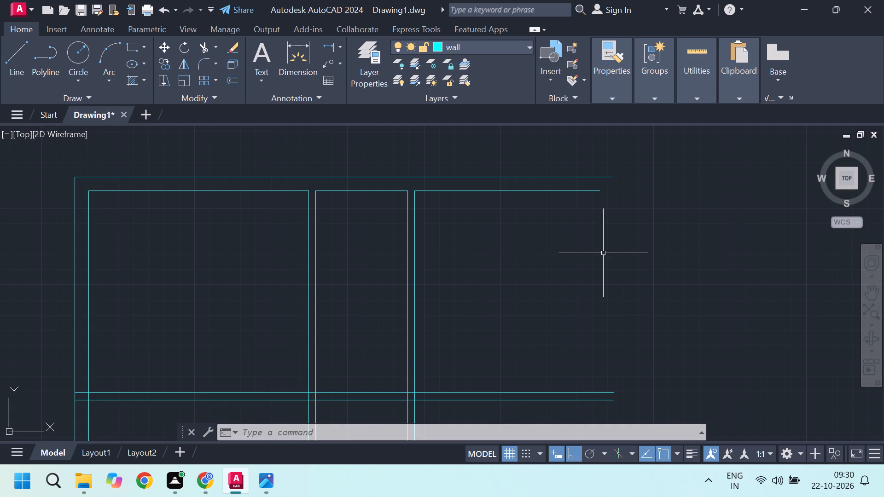
Offset the second partition's right face 10' to the right with the Through option for the right wall's inner face.
{"action": "middle_click_drag", "start_coordinate": [444, 303], "coordinate": [538, 304]}
{"action": "key", "text": "o"}
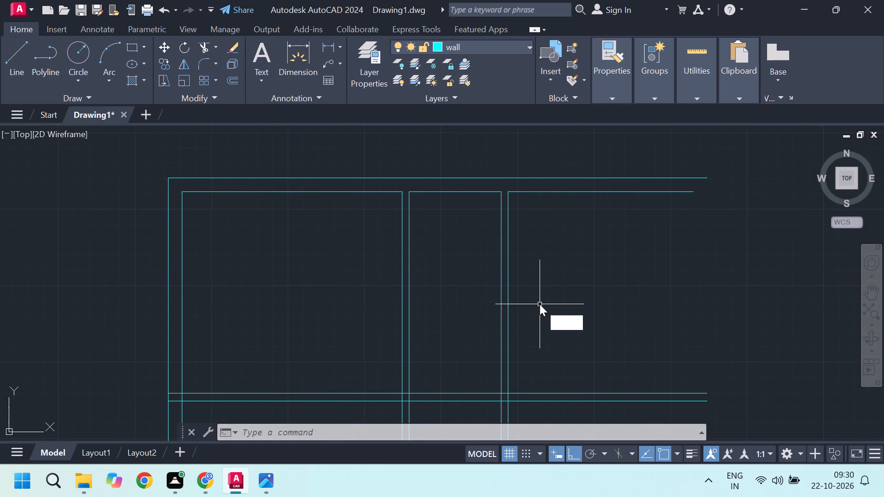
{"action": "key", "text": "Return"}
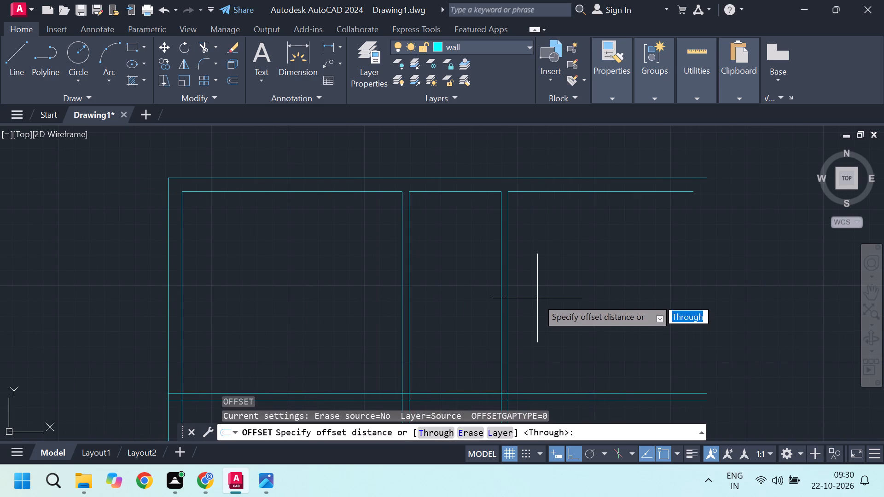
{"action": "key", "text": "Return"}
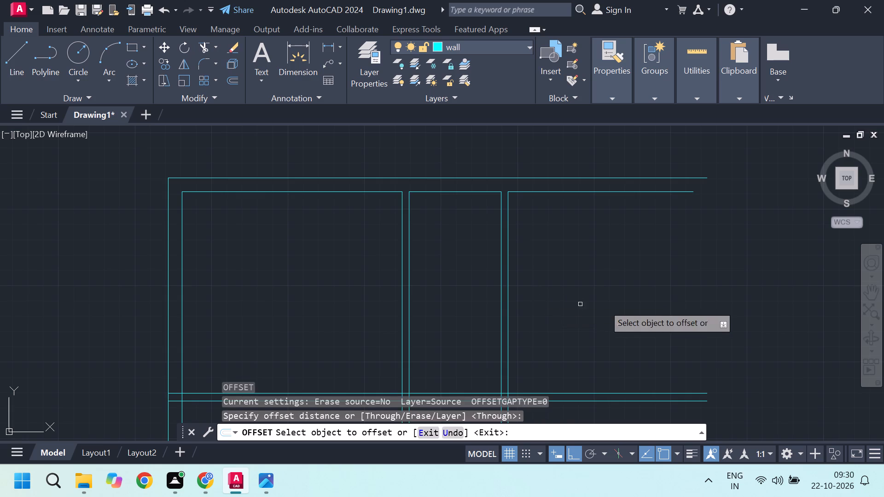
{"action": "left_click", "coordinate": [508, 264]}
{"action": "type", "text": "10'"}
{"action": "key", "text": "Return"}
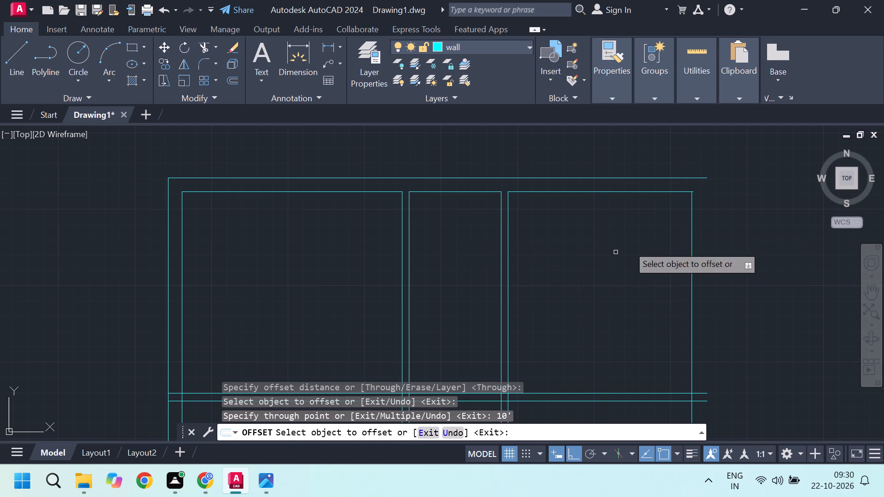
Offset the right wall's new inner face line 9" outward for the wall's outer face.
{"action": "scroll", "coordinate": [742, 199], "scroll_direction": "up", "scroll_amount": 3}
{"action": "scroll", "coordinate": [601, 180], "scroll_direction": "up", "scroll_amount": 4}
{"action": "scroll", "coordinate": [573, 194], "scroll_direction": "down", "scroll_amount": 1}
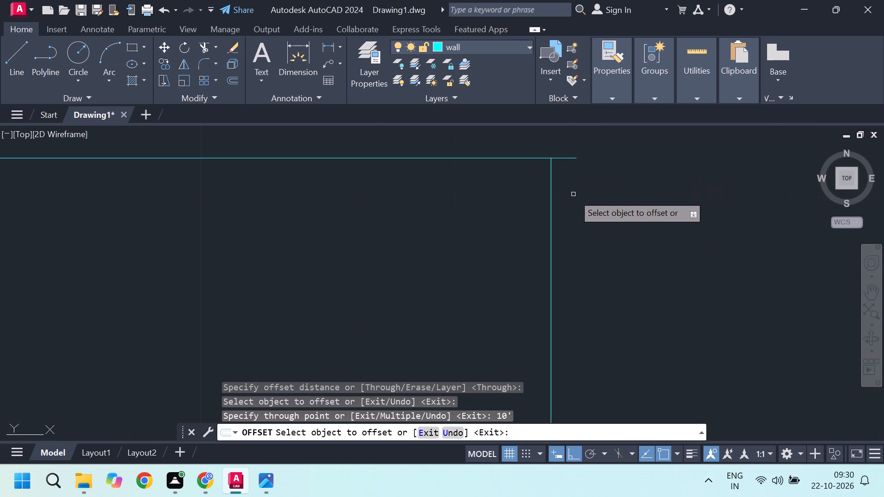
{"action": "left_click", "coordinate": [551, 182]}
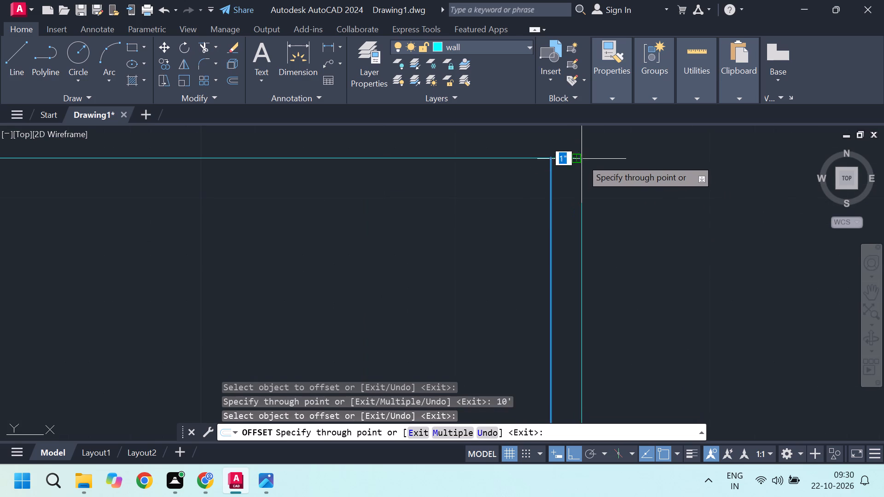
{"action": "scroll", "coordinate": [579, 198], "scroll_direction": "down", "scroll_amount": 2}
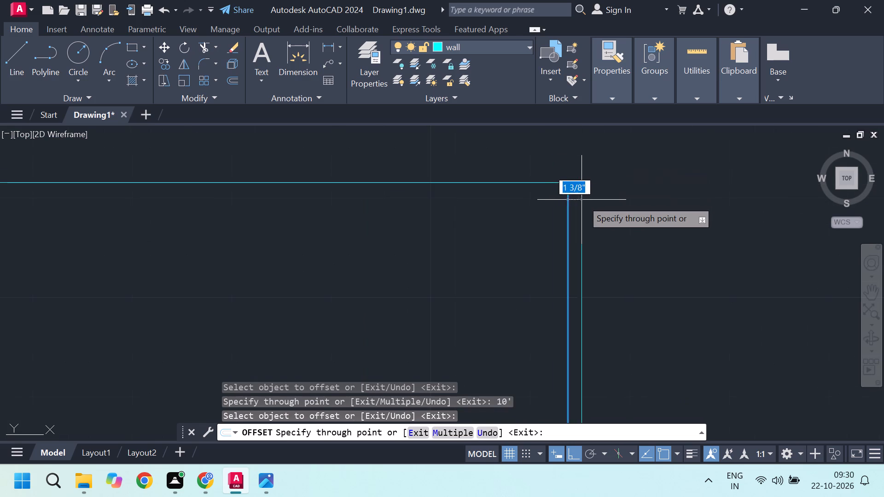
{"action": "scroll", "coordinate": [589, 199], "scroll_direction": "down", "scroll_amount": 3}
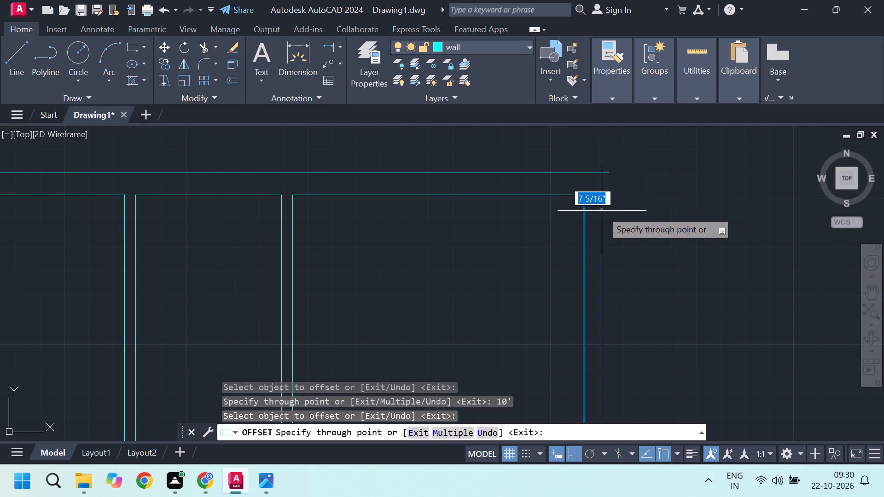
{"action": "key", "text": "9"}
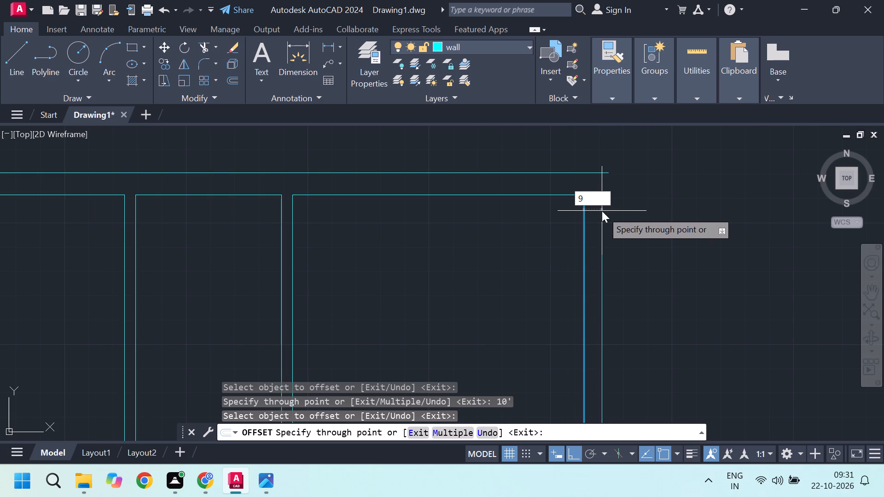
{"action": "key", "text": "Return"}
{"action": "scroll", "coordinate": [591, 193], "scroll_direction": "up", "scroll_amount": 2}
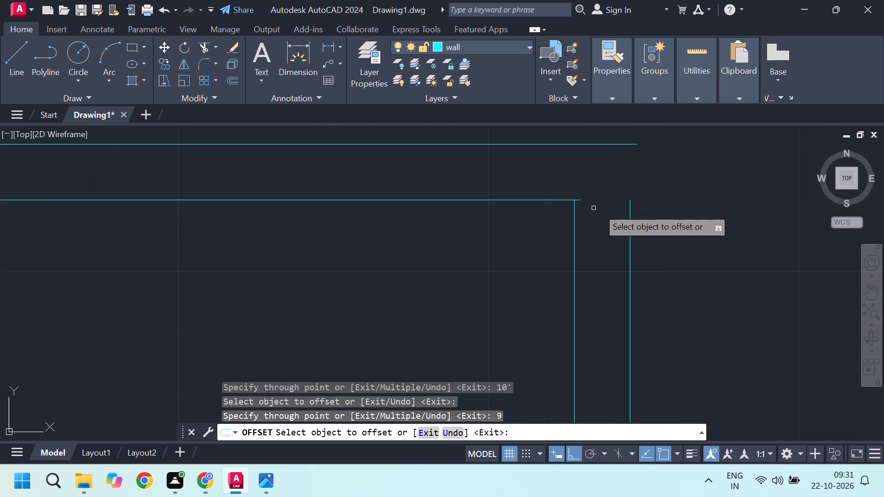
{"action": "scroll", "coordinate": [587, 229], "scroll_direction": "down", "scroll_amount": 2}
{"action": "scroll", "coordinate": [626, 214], "scroll_direction": "up", "scroll_amount": 1}
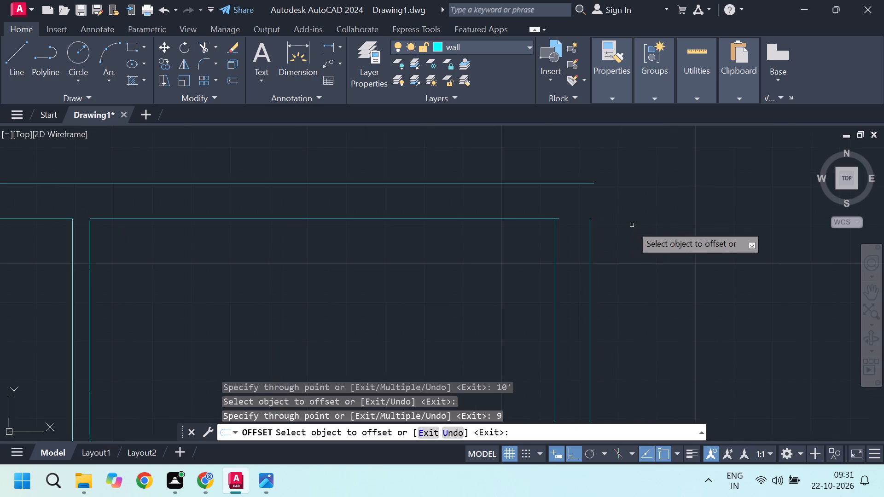
{"action": "key", "text": "Escape"}
{"action": "key", "text": "Escape"}
Extend the right wall's outer line up to the top wall's outer line and trim both top wall lines' overhangs at the corner.
{"action": "type", "text": "ex"}
{"action": "key", "text": "Return"}
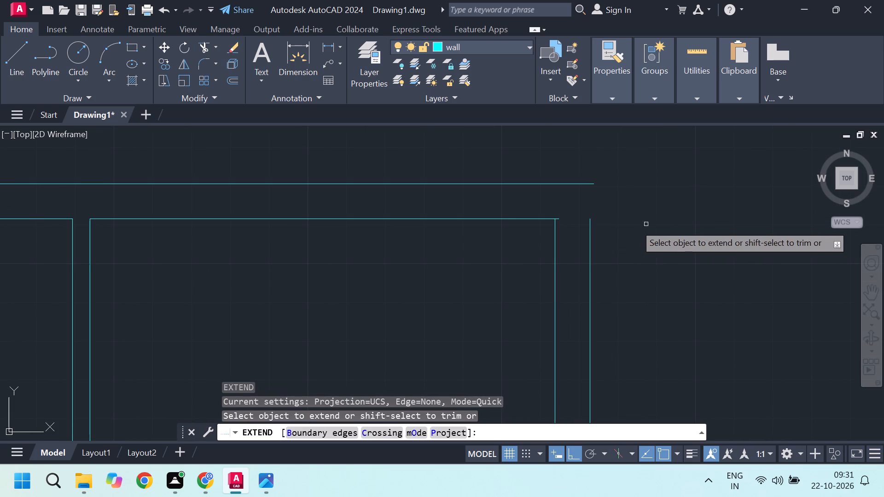
{"action": "left_click", "coordinate": [589, 226]}
{"action": "scroll", "coordinate": [590, 173], "scroll_direction": "up", "scroll_amount": 2}
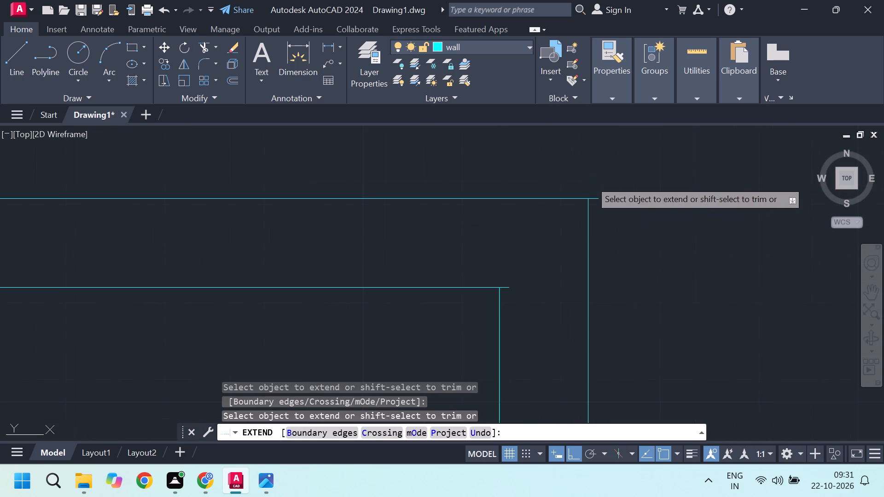
{"action": "scroll", "coordinate": [519, 277], "scroll_direction": "up", "scroll_amount": 2}
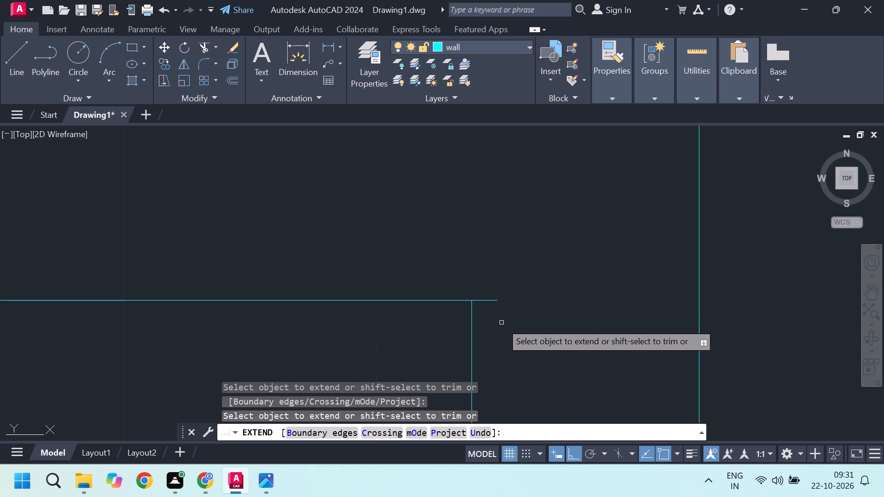
{"action": "left_click", "coordinate": [491, 303], "text": "shift"}
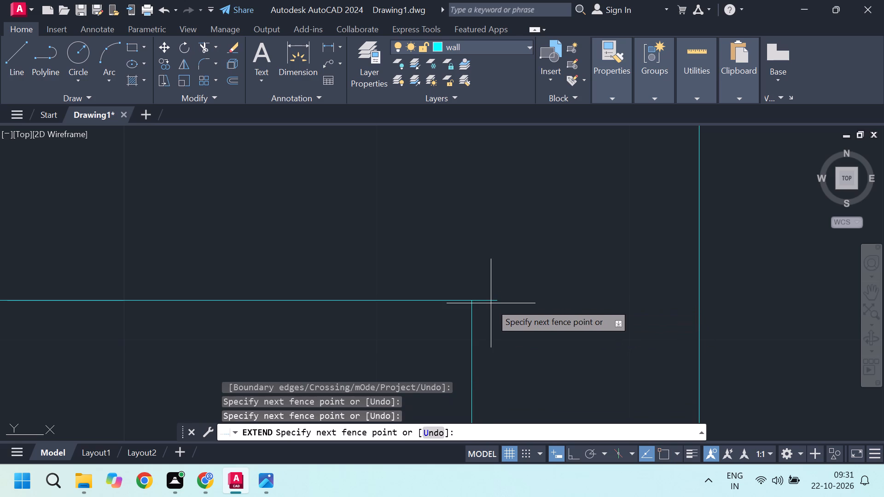
{"action": "left_click", "coordinate": [492, 295], "text": "shift"}
{"action": "scroll", "coordinate": [454, 347], "scroll_direction": "down", "scroll_amount": 4}
{"action": "scroll", "coordinate": [524, 276], "scroll_direction": "up", "scroll_amount": 2}
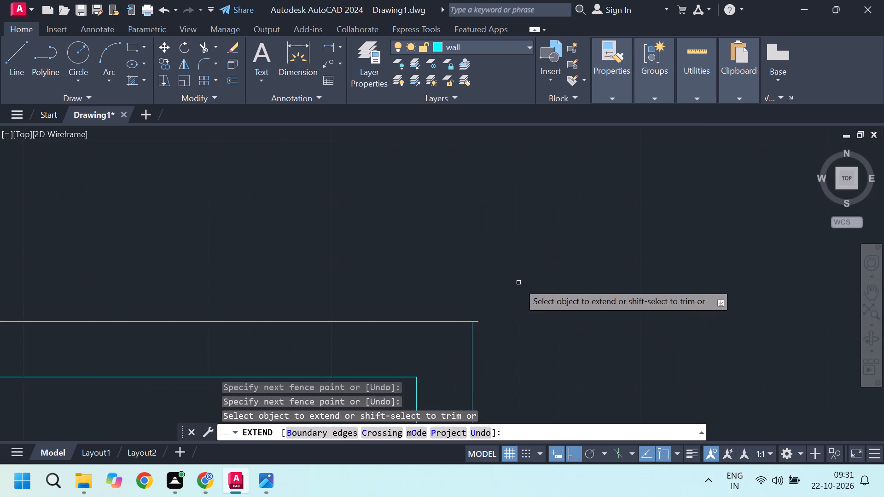
{"action": "scroll", "coordinate": [460, 343], "scroll_direction": "up", "scroll_amount": 1}
{"action": "left_click", "coordinate": [454, 360], "text": "shift"}
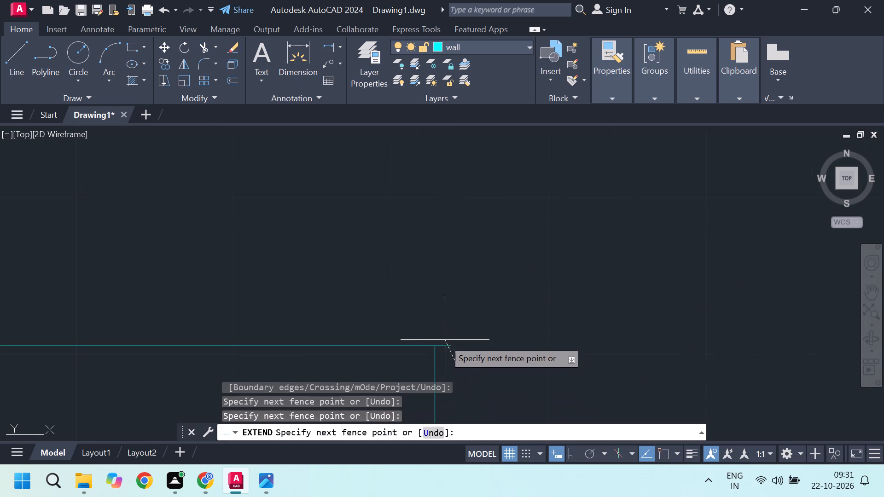
{"action": "left_click", "coordinate": [437, 336], "text": "shift"}
{"action": "scroll", "coordinate": [451, 319], "scroll_direction": "down", "scroll_amount": 2}
{"action": "key", "text": "space"}
Examine the floor plan's walls and junctions around the rebuilt right wall for remaining overhangs.
{"action": "scroll", "coordinate": [460, 318], "scroll_direction": "down", "scroll_amount": 4}
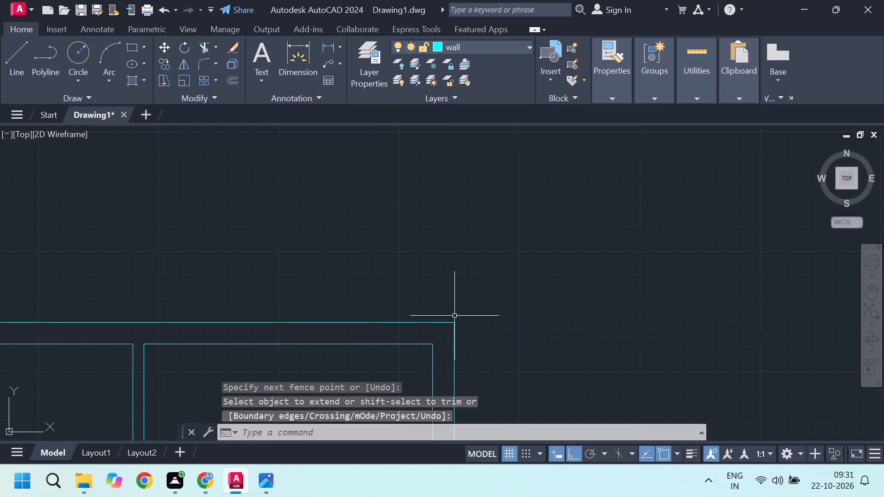
{"action": "scroll", "coordinate": [445, 324], "scroll_direction": "down", "scroll_amount": 4}
{"action": "scroll", "coordinate": [419, 334], "scroll_direction": "up", "scroll_amount": 3}
{"action": "middle_click_drag", "start_coordinate": [430, 342], "coordinate": [449, 327]}
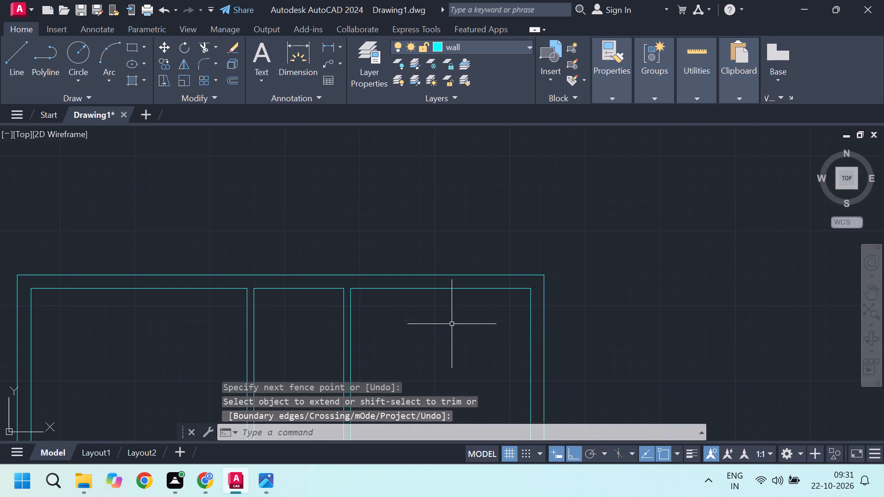
{"action": "scroll", "coordinate": [436, 329], "scroll_direction": "down", "scroll_amount": 2}
{"action": "middle_click_drag", "start_coordinate": [321, 321], "coordinate": [387, 311]}
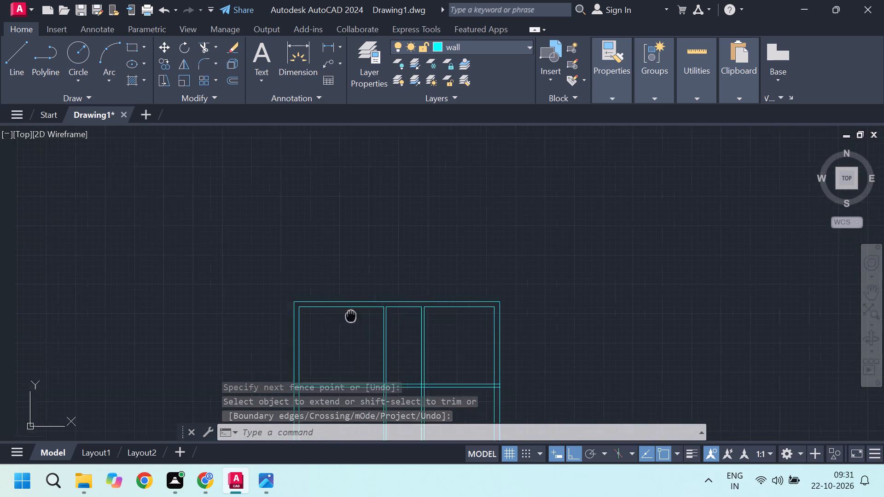
{"action": "scroll", "coordinate": [395, 308], "scroll_direction": "down", "scroll_amount": 3}
{"action": "scroll", "coordinate": [399, 322], "scroll_direction": "up", "scroll_amount": 3}
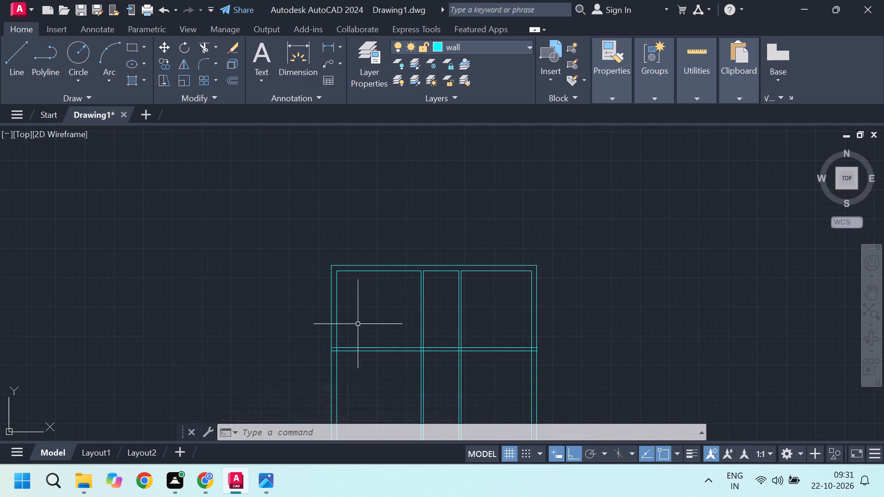
{"action": "scroll", "coordinate": [347, 329], "scroll_direction": "up", "scroll_amount": 3}
{"action": "middle_click_drag", "start_coordinate": [414, 341], "coordinate": [334, 330]}
{"action": "scroll", "coordinate": [338, 317], "scroll_direction": "down", "scroll_amount": 4}
{"action": "scroll", "coordinate": [394, 329], "scroll_direction": "up", "scroll_amount": 2}
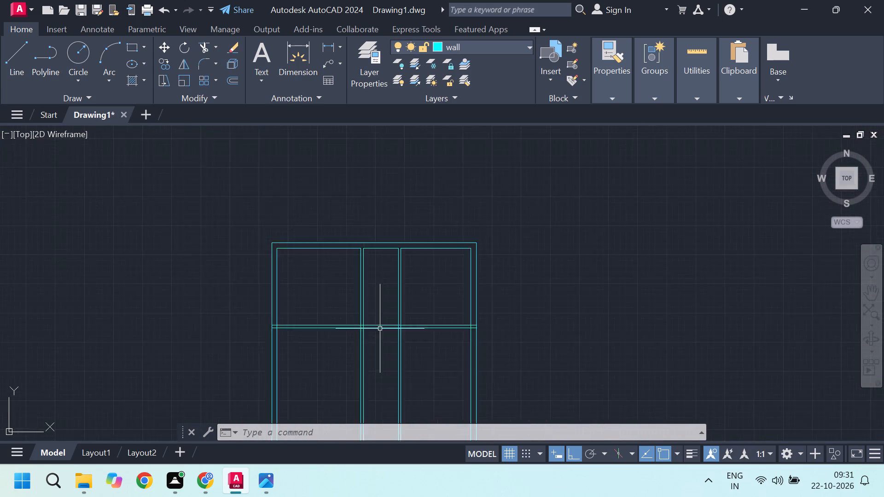
Trim both lines of the horizontal partition where they overhang the right wall's outer face.
{"action": "scroll", "coordinate": [379, 329], "scroll_direction": "up", "scroll_amount": 1}
{"action": "scroll", "coordinate": [545, 324], "scroll_direction": "down", "scroll_amount": 2}
{"action": "scroll", "coordinate": [588, 339], "scroll_direction": "up", "scroll_amount": 3}
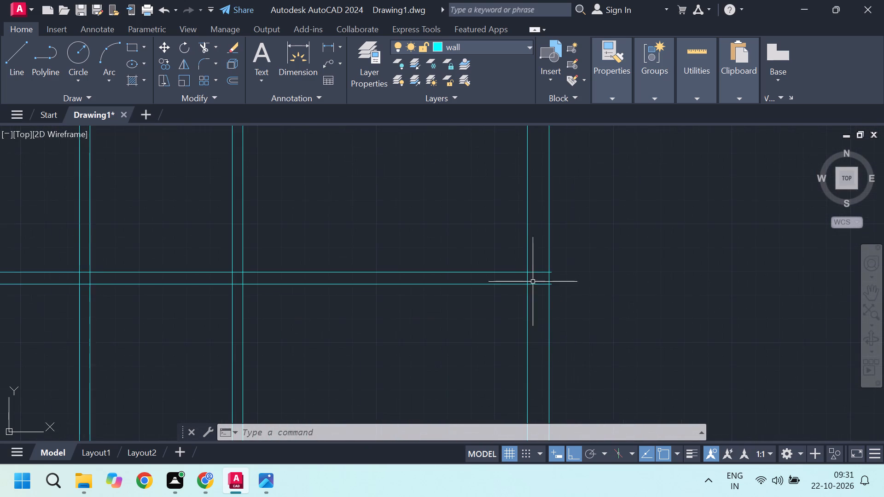
{"action": "scroll", "coordinate": [529, 273], "scroll_direction": "up", "scroll_amount": 1}
{"action": "scroll", "coordinate": [566, 280], "scroll_direction": "up", "scroll_amount": 2}
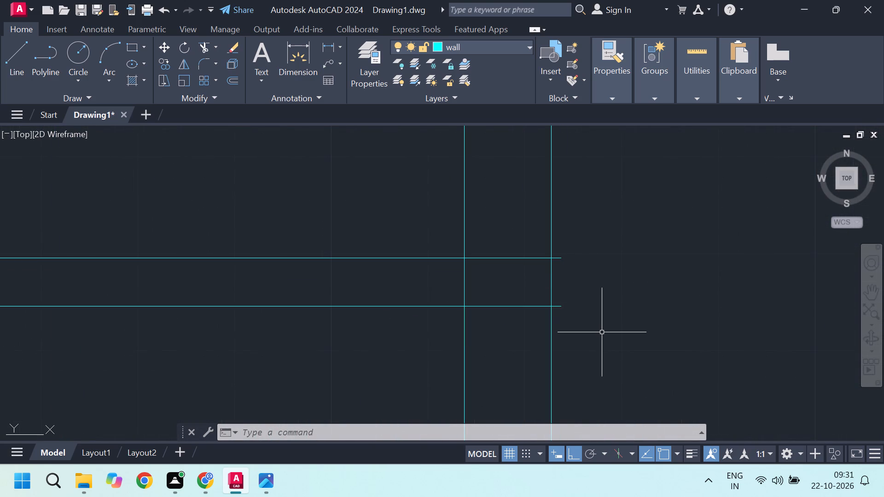
{"action": "type", "text": "tr"}
{"action": "key", "text": "Return"}
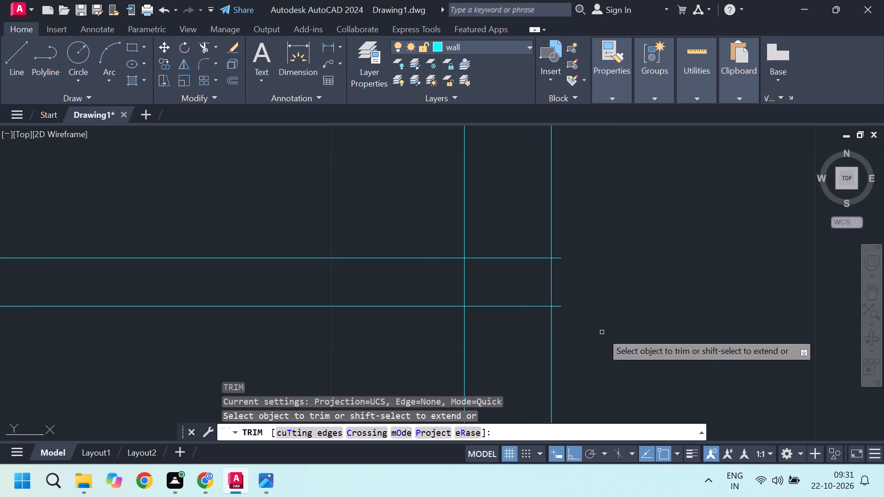
{"action": "scroll", "coordinate": [549, 304], "scroll_direction": "up", "scroll_amount": 2}
{"action": "left_click", "coordinate": [576, 323]}
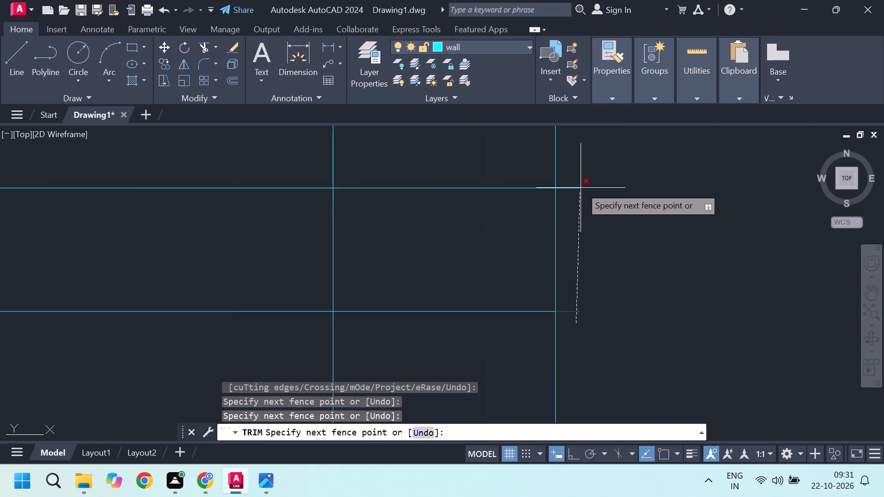
{"action": "left_click", "coordinate": [570, 175]}
{"action": "middle_click_drag", "start_coordinate": [599, 295], "coordinate": [553, 338]}
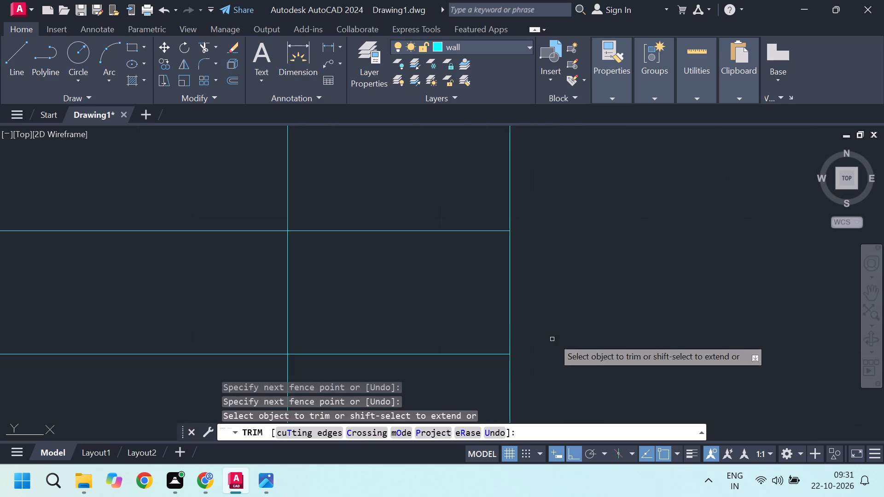
{"action": "scroll", "coordinate": [570, 309], "scroll_direction": "down", "scroll_amount": 5}
{"action": "scroll", "coordinate": [538, 293], "scroll_direction": "up", "scroll_amount": 3}
{"action": "scroll", "coordinate": [535, 312], "scroll_direction": "down", "scroll_amount": 5}
{"action": "scroll", "coordinate": [611, 319], "scroll_direction": "down", "scroll_amount": 3}
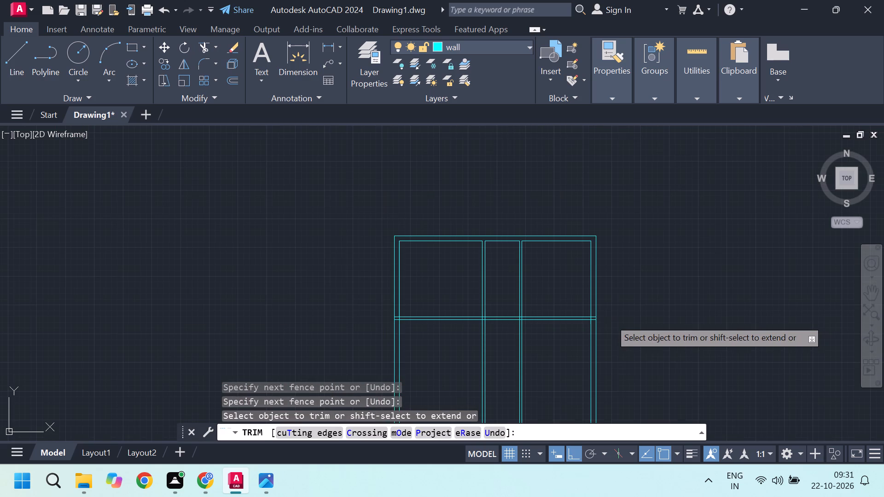
Examine the top wall's corners and its junctions with the two vertical partitions in the upper rooms.
{"action": "key", "text": "space"}
{"action": "scroll", "coordinate": [540, 301], "scroll_direction": "up", "scroll_amount": 3}
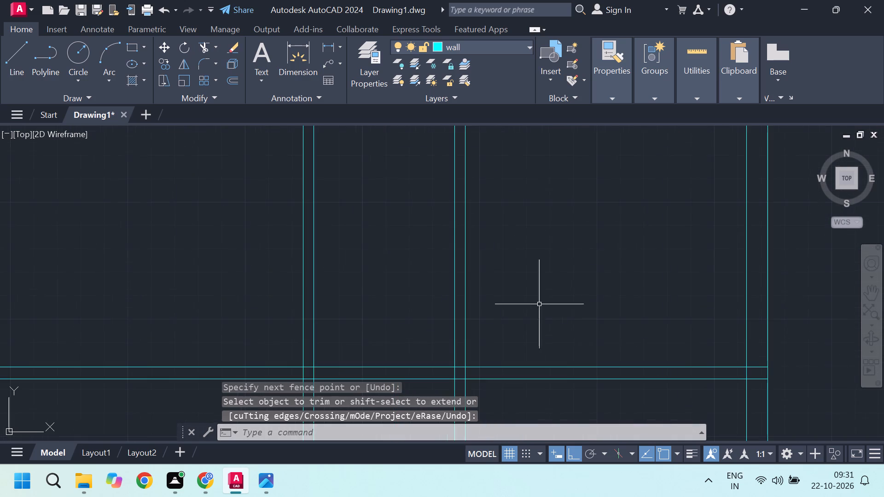
{"action": "middle_click_drag", "start_coordinate": [600, 331], "coordinate": [522, 331]}
{"action": "scroll", "coordinate": [512, 316], "scroll_direction": "down", "scroll_amount": 6}
{"action": "scroll", "coordinate": [484, 317], "scroll_direction": "up", "scroll_amount": 4}
{"action": "middle_click_drag", "start_coordinate": [506, 313], "coordinate": [484, 318]}
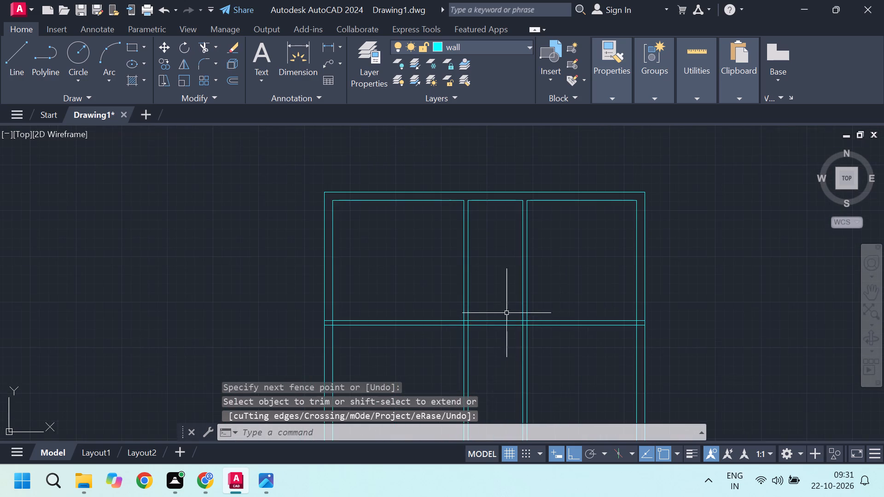
{"action": "middle_click_drag", "start_coordinate": [484, 318], "coordinate": [381, 318]}
{"action": "scroll", "coordinate": [390, 309], "scroll_direction": "up", "scroll_amount": 3}
{"action": "scroll", "coordinate": [391, 282], "scroll_direction": "down", "scroll_amount": 4}
{"action": "scroll", "coordinate": [431, 248], "scroll_direction": "up", "scroll_amount": 3}
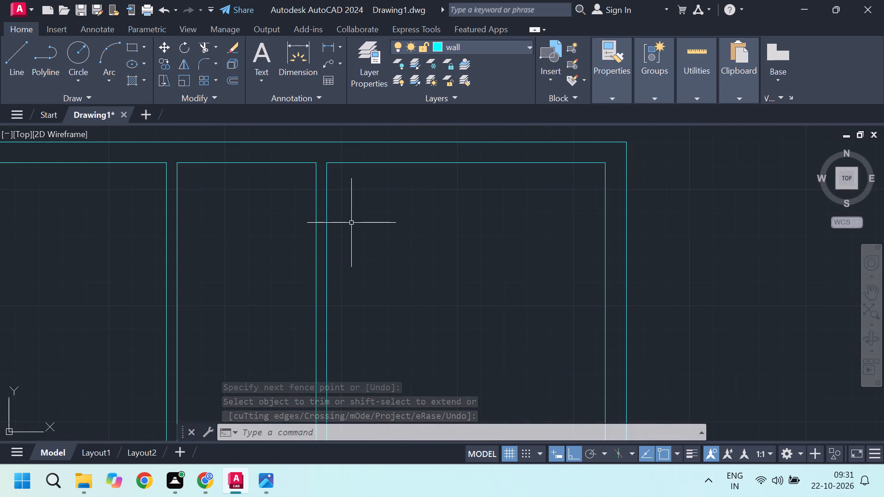
{"action": "scroll", "coordinate": [376, 251], "scroll_direction": "down", "scroll_amount": 4}
{"action": "scroll", "coordinate": [344, 239], "scroll_direction": "up", "scroll_amount": 3}
{"action": "scroll", "coordinate": [383, 229], "scroll_direction": "up", "scroll_amount": 1}
{"action": "middle_click_drag", "start_coordinate": [376, 230], "coordinate": [354, 249]}
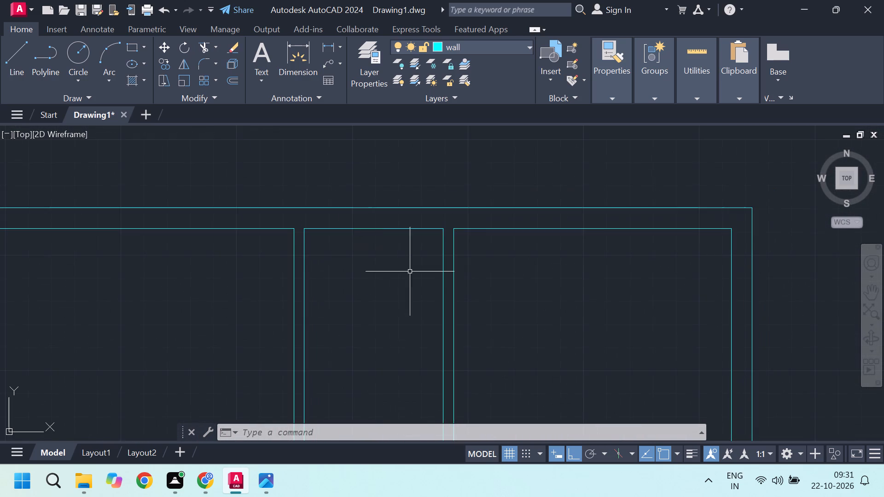
{"action": "scroll", "coordinate": [427, 284], "scroll_direction": "down", "scroll_amount": 3}
{"action": "middle_click_drag", "start_coordinate": [477, 305], "coordinate": [425, 307]}
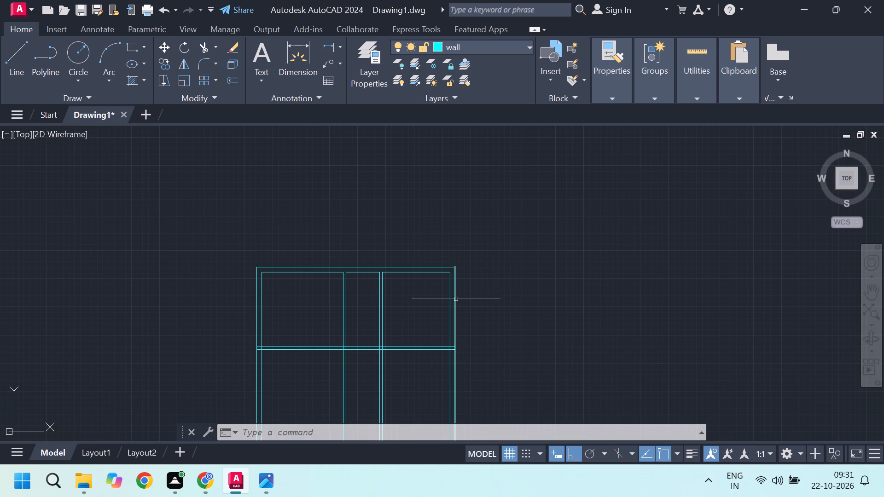
{"action": "scroll", "coordinate": [417, 285], "scroll_direction": "up", "scroll_amount": 4}
{"action": "scroll", "coordinate": [496, 272], "scroll_direction": "down", "scroll_amount": 3}
{"action": "scroll", "coordinate": [538, 257], "scroll_direction": "up", "scroll_amount": 2}
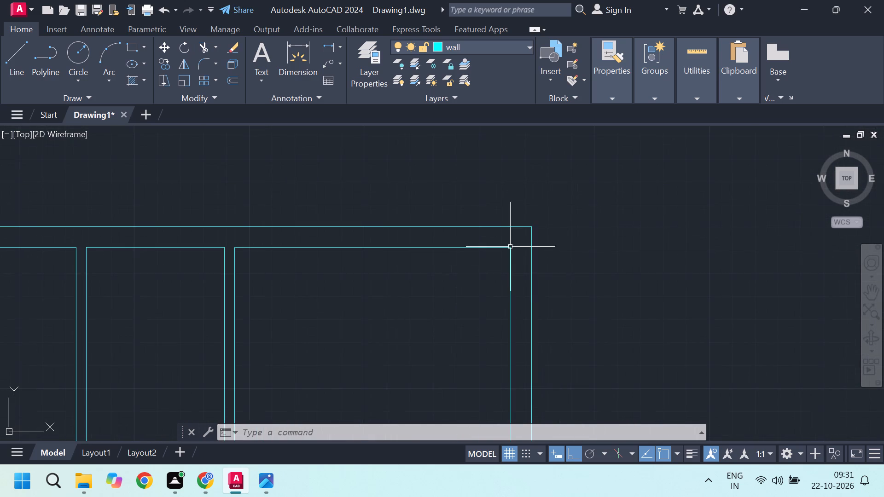
{"action": "scroll", "coordinate": [510, 247], "scroll_direction": "up", "scroll_amount": 3}
{"action": "scroll", "coordinate": [506, 246], "scroll_direction": "down", "scroll_amount": 6}
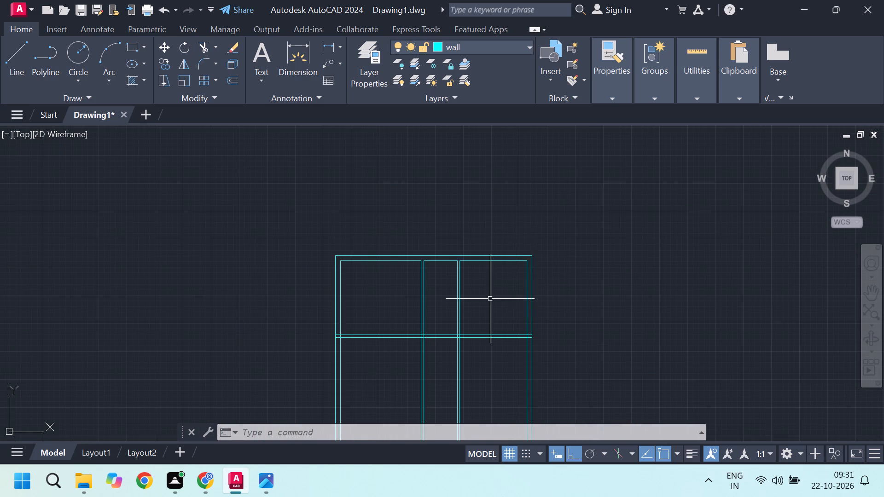
{"action": "middle_click_drag", "start_coordinate": [489, 305], "coordinate": [494, 299]}
{"action": "scroll", "coordinate": [497, 281], "scroll_direction": "down", "scroll_amount": 3}
{"action": "scroll", "coordinate": [466, 277], "scroll_direction": "up", "scroll_amount": 3}
{"action": "middle_click_drag", "start_coordinate": [536, 301], "coordinate": [477, 294]}
{"action": "scroll", "coordinate": [476, 289], "scroll_direction": "up", "scroll_amount": 3}
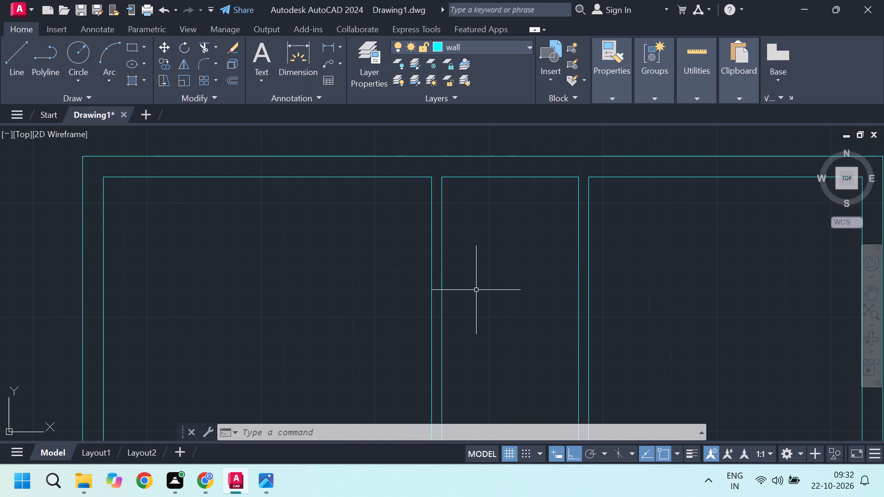
{"action": "scroll", "coordinate": [271, 250], "scroll_direction": "down", "scroll_amount": 2}
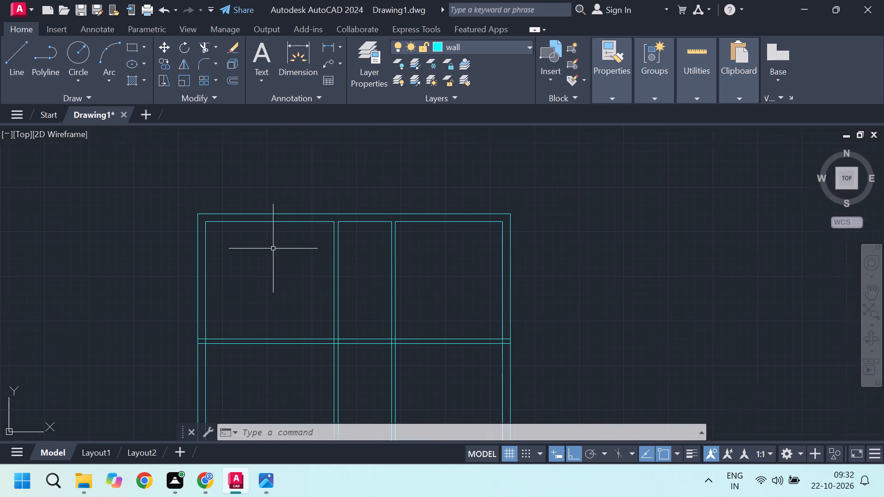
{"action": "middle_click_drag", "start_coordinate": [404, 264], "coordinate": [416, 244]}
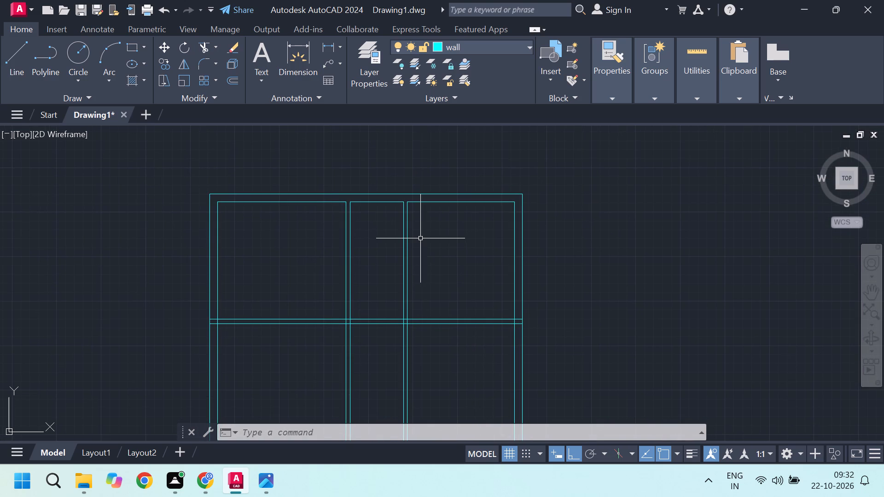
{"action": "scroll", "coordinate": [355, 239], "scroll_direction": "up", "scroll_amount": 2}
{"action": "middle_click_drag", "start_coordinate": [372, 238], "coordinate": [397, 267]}
{"action": "scroll", "coordinate": [404, 275], "scroll_direction": "down", "scroll_amount": 3}
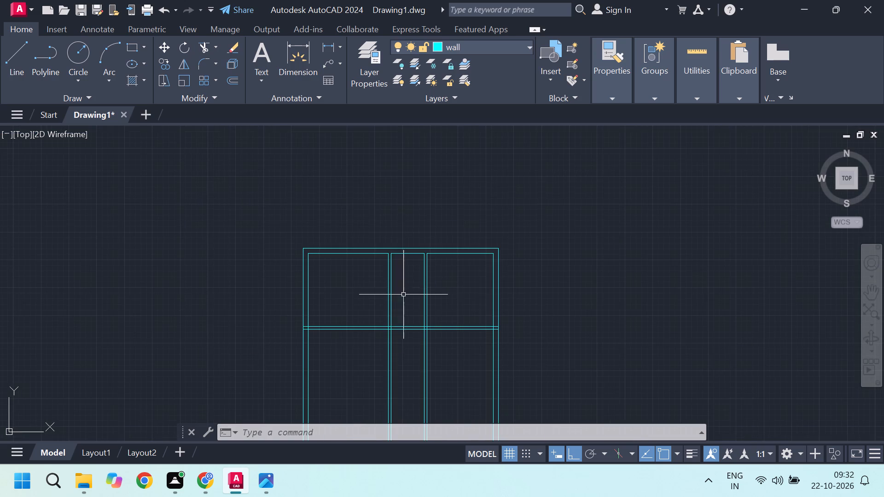
{"action": "middle_click_drag", "start_coordinate": [425, 321], "coordinate": [391, 283]}
{"action": "scroll", "coordinate": [386, 291], "scroll_direction": "up", "scroll_amount": 3}
{"action": "middle_click_drag", "start_coordinate": [543, 300], "coordinate": [475, 308]}
{"action": "scroll", "coordinate": [655, 309], "scroll_direction": "up", "scroll_amount": 3}
{"action": "scroll", "coordinate": [561, 318], "scroll_direction": "down", "scroll_amount": 6}
{"action": "scroll", "coordinate": [551, 232], "scroll_direction": "up", "scroll_amount": 2}
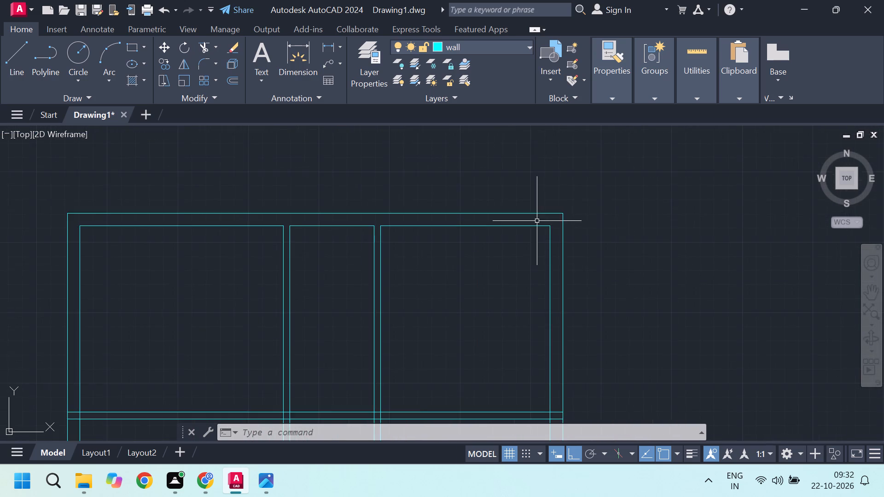
{"action": "scroll", "coordinate": [536, 220], "scroll_direction": "up", "scroll_amount": 1}
{"action": "scroll", "coordinate": [564, 243], "scroll_direction": "down", "scroll_amount": 2}
{"action": "middle_click_drag", "start_coordinate": [418, 249], "coordinate": [469, 250]}
{"action": "scroll", "coordinate": [469, 250], "scroll_direction": "up", "scroll_amount": 3}
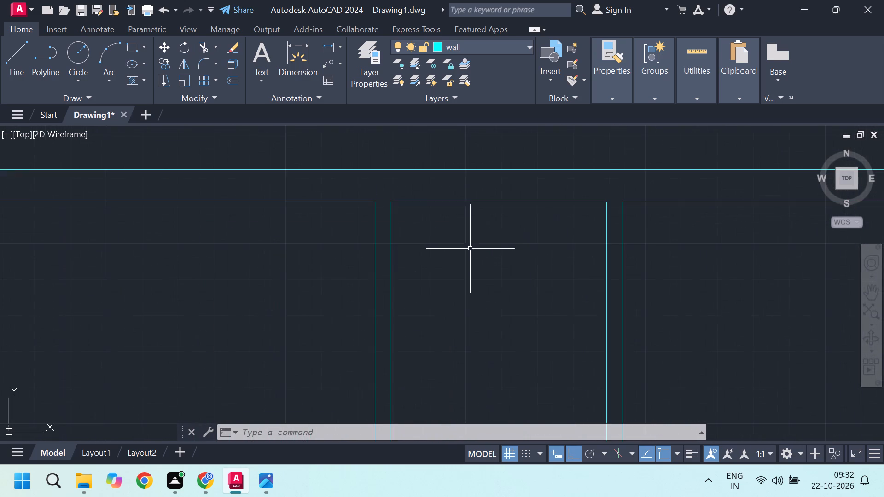
{"action": "scroll", "coordinate": [486, 263], "scroll_direction": "down", "scroll_amount": 2}
{"action": "middle_click_drag", "start_coordinate": [509, 292], "coordinate": [474, 255]}
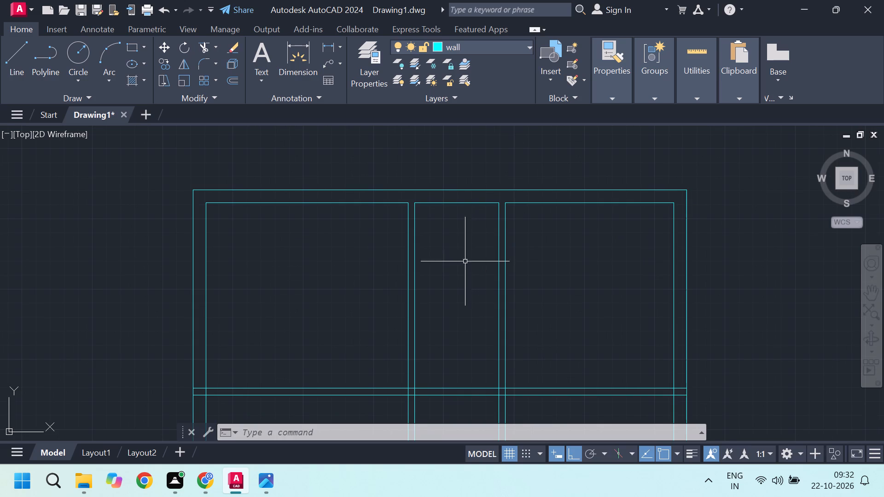
{"action": "scroll", "coordinate": [447, 261], "scroll_direction": "up", "scroll_amount": 2}
{"action": "scroll", "coordinate": [478, 272], "scroll_direction": "down", "scroll_amount": 2}
{"action": "scroll", "coordinate": [437, 237], "scroll_direction": "up", "scroll_amount": 2}
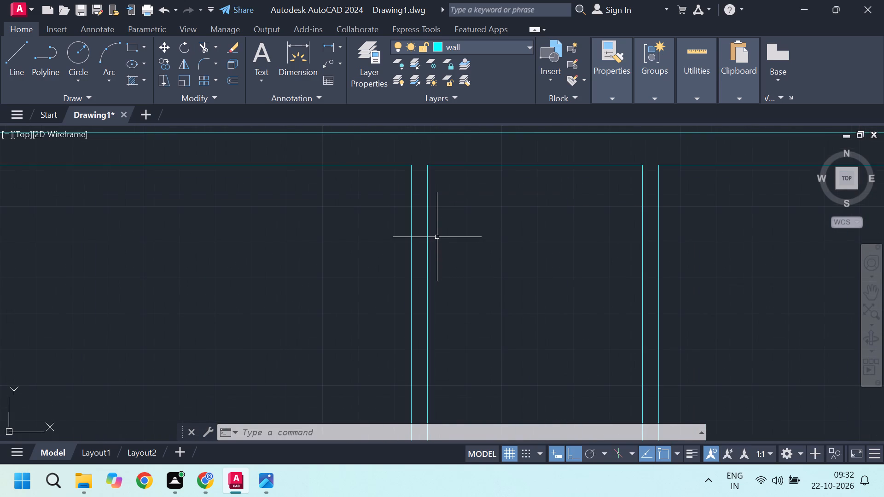
{"action": "scroll", "coordinate": [425, 241], "scroll_direction": "down", "scroll_amount": 2}
{"action": "middle_click_drag", "start_coordinate": [415, 276], "coordinate": [390, 269]}
{"action": "scroll", "coordinate": [395, 266], "scroll_direction": "up", "scroll_amount": 3}
{"action": "scroll", "coordinate": [458, 295], "scroll_direction": "down", "scroll_amount": 3}
{"action": "middle_click_drag", "start_coordinate": [445, 290], "coordinate": [400, 289]}
{"action": "scroll", "coordinate": [398, 286], "scroll_direction": "up", "scroll_amount": 2}
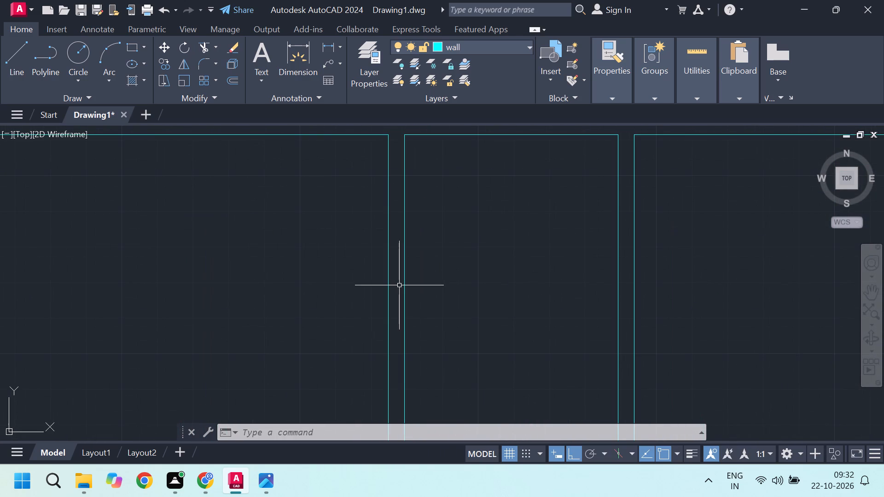
{"action": "scroll", "coordinate": [352, 321], "scroll_direction": "down", "scroll_amount": 4}
{"action": "scroll", "coordinate": [380, 316], "scroll_direction": "up", "scroll_amount": 4}
{"action": "scroll", "coordinate": [313, 340], "scroll_direction": "down", "scroll_amount": 4}
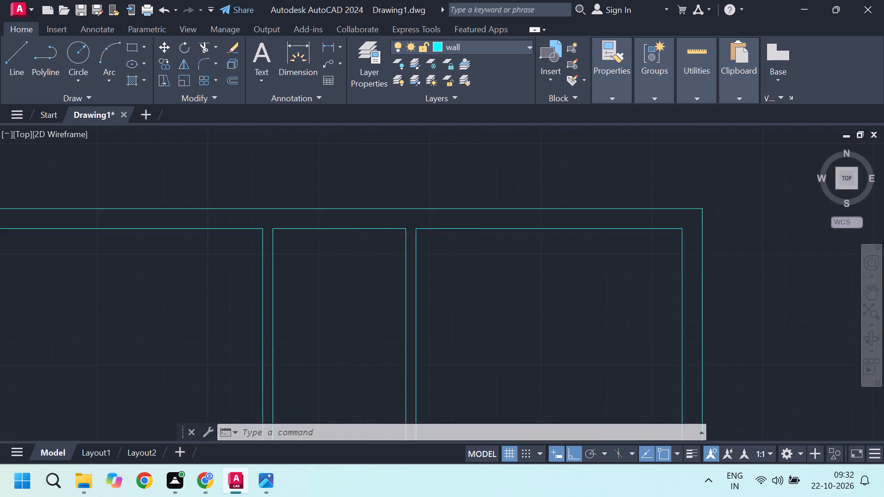
{"action": "scroll", "coordinate": [421, 336], "scroll_direction": "up", "scroll_amount": 3}
{"action": "scroll", "coordinate": [368, 340], "scroll_direction": "down", "scroll_amount": 3}
Examine the junction of the horizontal partition with the right outer wall.
{"action": "middle_click_drag", "start_coordinate": [386, 343], "coordinate": [437, 288]}
{"action": "scroll", "coordinate": [434, 333], "scroll_direction": "up", "scroll_amount": 3}
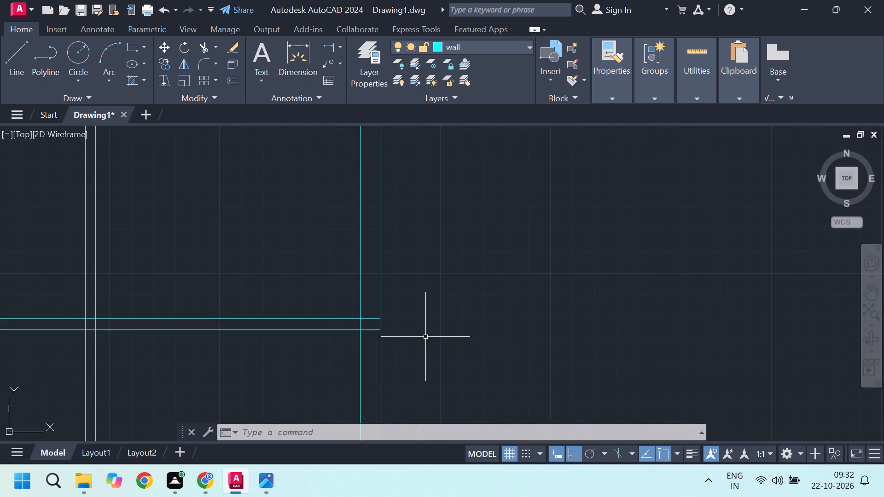
{"action": "scroll", "coordinate": [377, 347], "scroll_direction": "up", "scroll_amount": 2}
{"action": "middle_click_drag", "start_coordinate": [379, 347], "coordinate": [465, 347]}
{"action": "scroll", "coordinate": [381, 348], "scroll_direction": "up", "scroll_amount": 1}
{"action": "scroll", "coordinate": [473, 338], "scroll_direction": "down", "scroll_amount": 3}
{"action": "scroll", "coordinate": [452, 319], "scroll_direction": "up", "scroll_amount": 3}
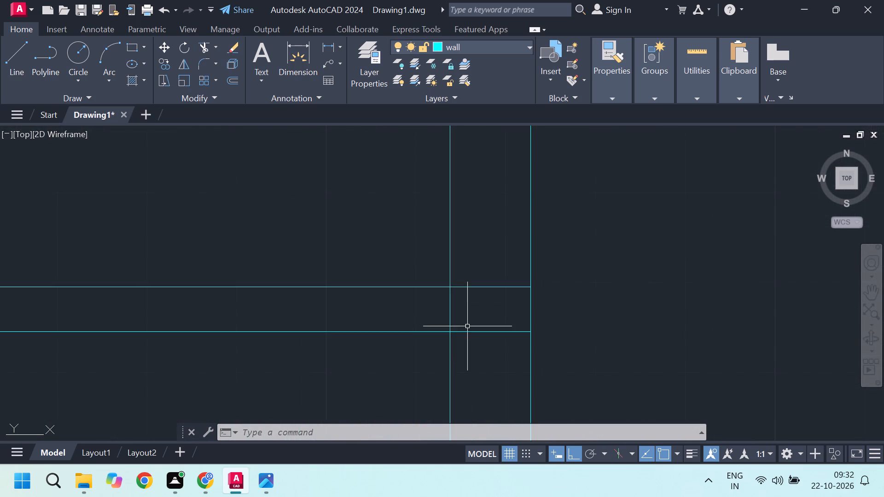
{"action": "scroll", "coordinate": [467, 326], "scroll_direction": "down", "scroll_amount": 3}
{"action": "scroll", "coordinate": [461, 346], "scroll_direction": "up", "scroll_amount": 3}
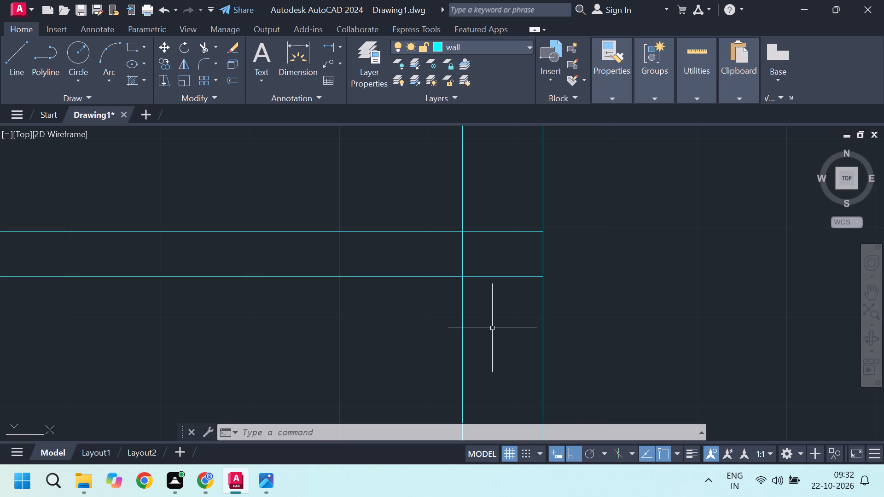
{"action": "scroll", "coordinate": [238, 396], "scroll_direction": "down", "scroll_amount": 4}
{"action": "scroll", "coordinate": [378, 316], "scroll_direction": "down", "scroll_amount": 2}
{"action": "middle_click_drag", "start_coordinate": [316, 349], "coordinate": [360, 325]}
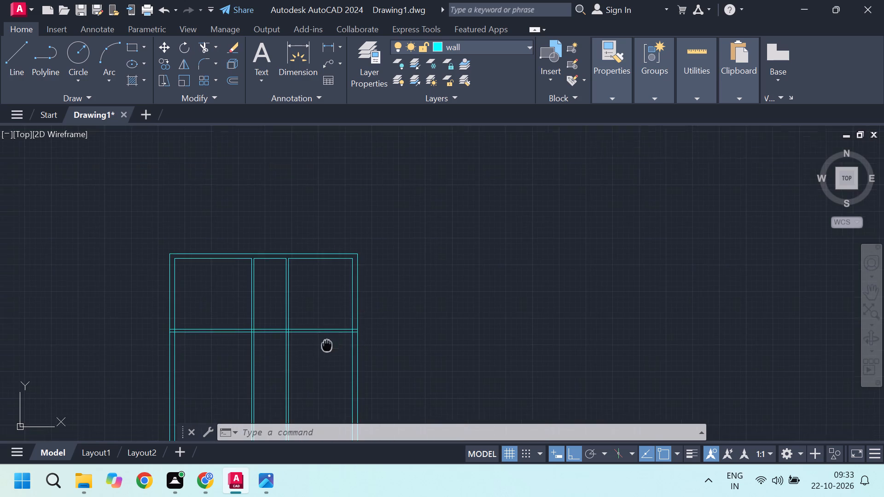
{"action": "middle_click_drag", "start_coordinate": [360, 325], "coordinate": [381, 314]}
{"action": "scroll", "coordinate": [416, 306], "scroll_direction": "up", "scroll_amount": 4}
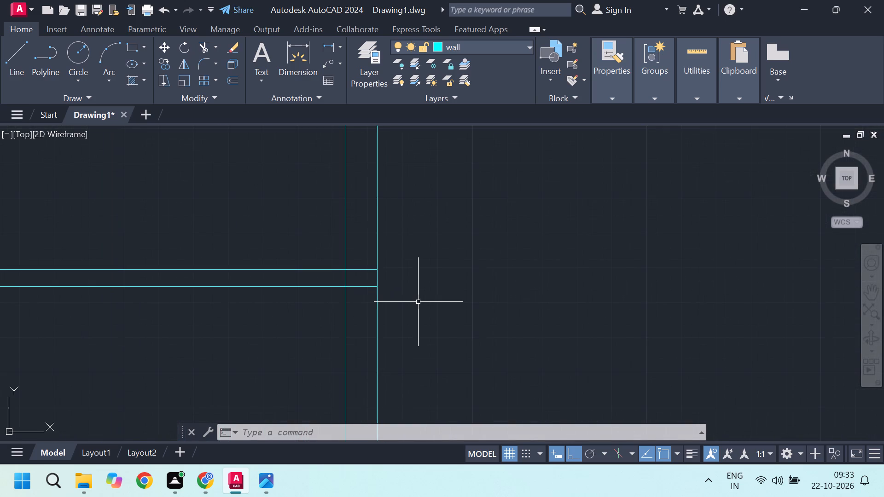
{"action": "scroll", "coordinate": [423, 291], "scroll_direction": "down", "scroll_amount": 2}
{"action": "scroll", "coordinate": [384, 291], "scroll_direction": "up", "scroll_amount": 1}
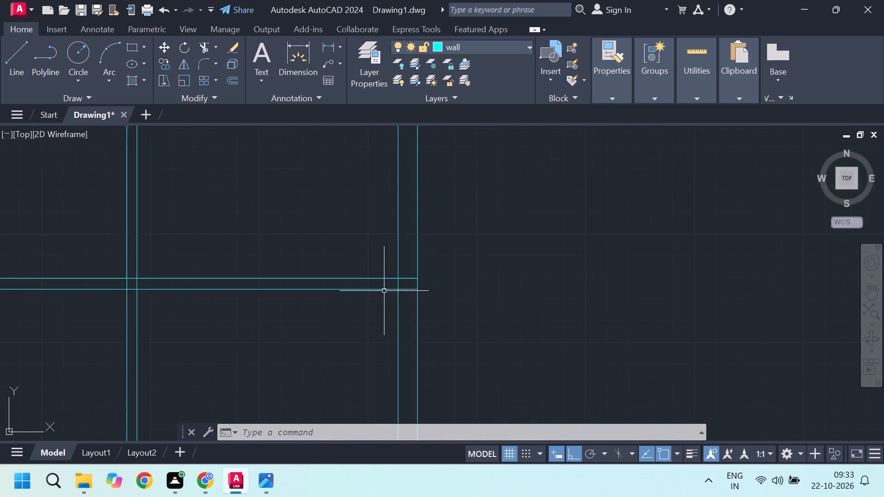
{"action": "middle_click_drag", "start_coordinate": [384, 291], "coordinate": [459, 281]}
{"action": "scroll", "coordinate": [461, 278], "scroll_direction": "up", "scroll_amount": 3}
{"action": "scroll", "coordinate": [537, 279], "scroll_direction": "down", "scroll_amount": 3}
{"action": "scroll", "coordinate": [537, 286], "scroll_direction": "up", "scroll_amount": 3}
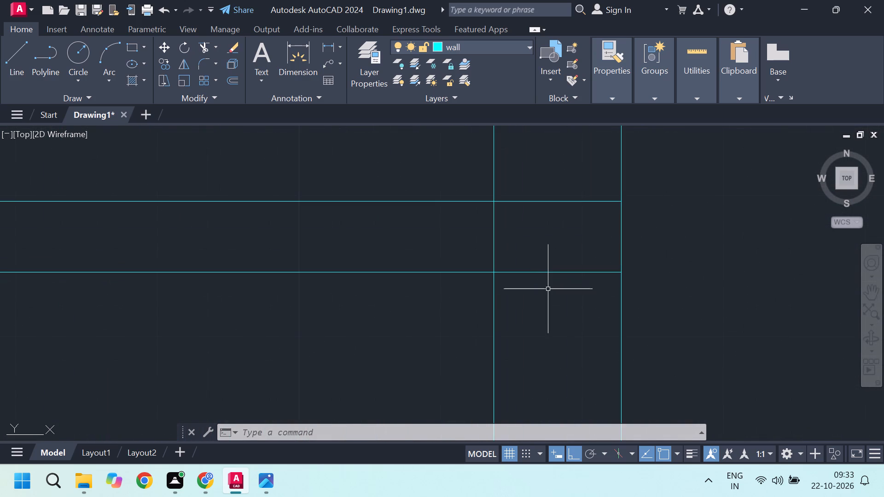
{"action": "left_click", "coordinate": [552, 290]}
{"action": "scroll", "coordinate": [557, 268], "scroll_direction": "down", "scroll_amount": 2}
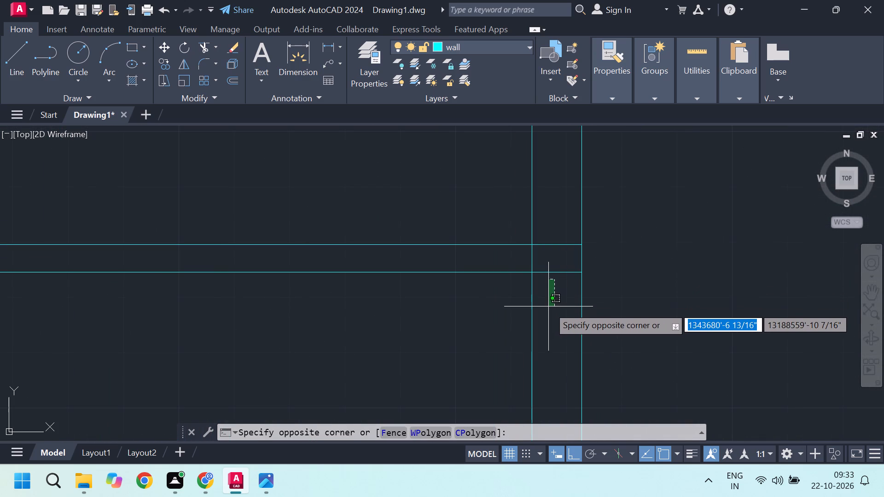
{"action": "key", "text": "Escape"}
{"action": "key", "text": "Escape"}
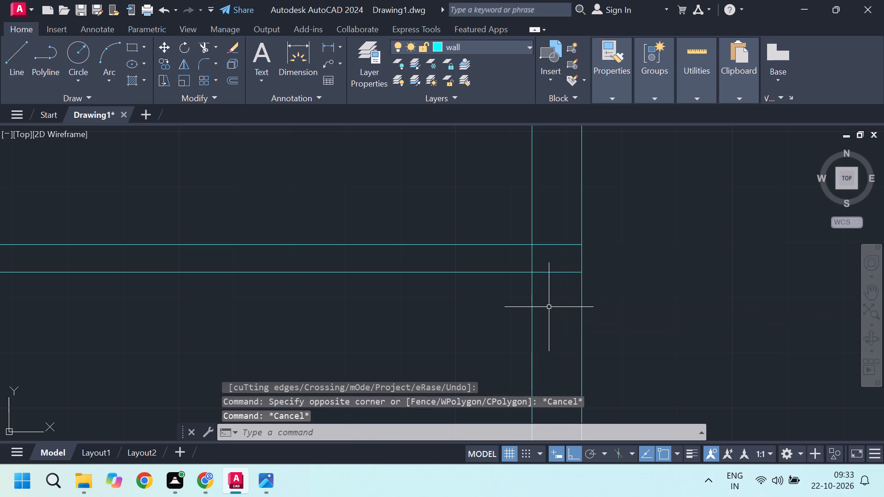
Examine the horizontal partition's crossings with the vertical partitions and its end at the right outer wall.
{"action": "middle_click_drag", "start_coordinate": [627, 320], "coordinate": [580, 312]}
{"action": "scroll", "coordinate": [583, 298], "scroll_direction": "down", "scroll_amount": 5}
{"action": "scroll", "coordinate": [570, 311], "scroll_direction": "up", "scroll_amount": 3}
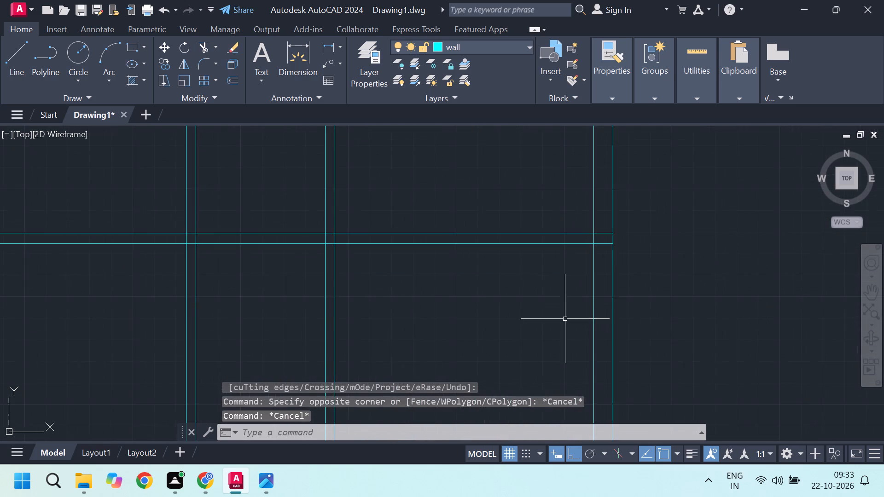
{"action": "scroll", "coordinate": [611, 317], "scroll_direction": "down", "scroll_amount": 2}
{"action": "scroll", "coordinate": [461, 282], "scroll_direction": "up", "scroll_amount": 2}
{"action": "scroll", "coordinate": [505, 286], "scroll_direction": "up", "scroll_amount": 2}
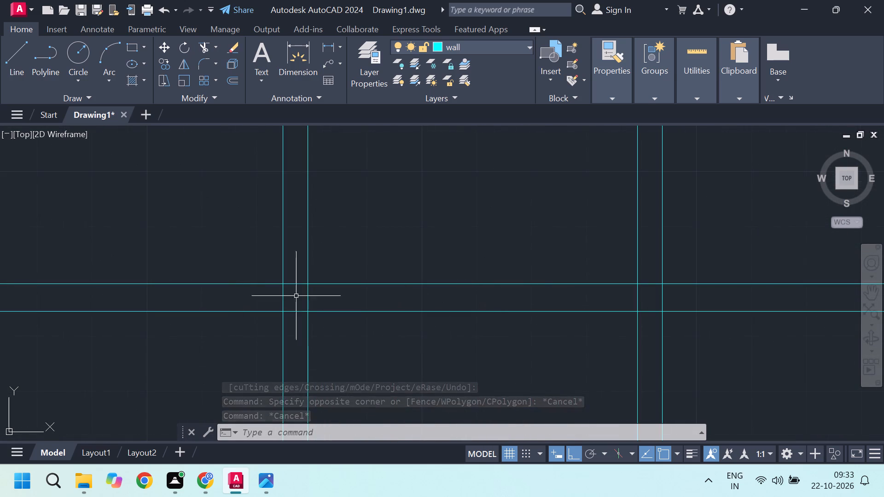
{"action": "scroll", "coordinate": [313, 290], "scroll_direction": "up", "scroll_amount": 3}
{"action": "scroll", "coordinate": [323, 314], "scroll_direction": "down", "scroll_amount": 4}
{"action": "scroll", "coordinate": [301, 319], "scroll_direction": "up", "scroll_amount": 2}
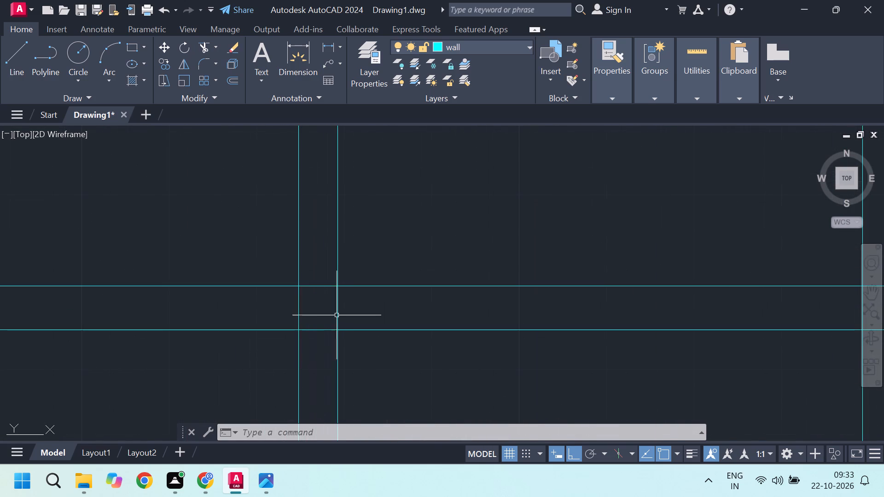
{"action": "scroll", "coordinate": [353, 317], "scroll_direction": "up", "scroll_amount": 1}
{"action": "middle_click_drag", "start_coordinate": [345, 321], "coordinate": [408, 317]}
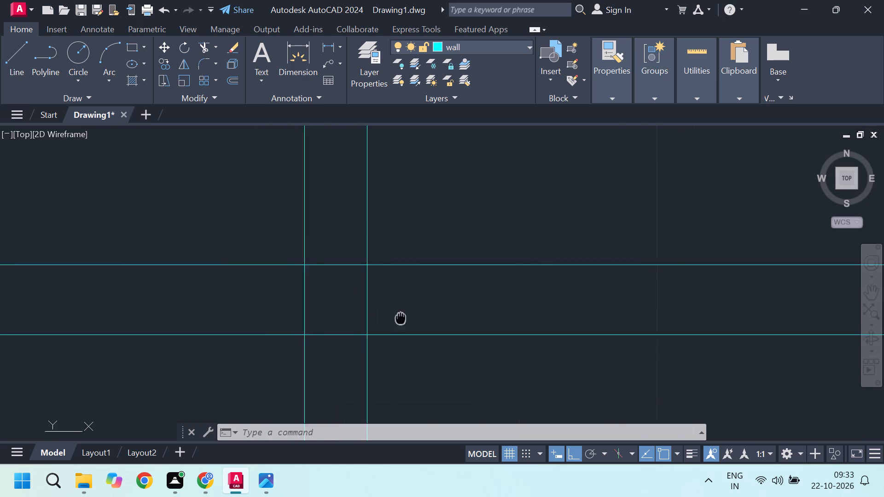
{"action": "middle_click_drag", "start_coordinate": [408, 317], "coordinate": [409, 316]}
{"action": "scroll", "coordinate": [401, 311], "scroll_direction": "down", "scroll_amount": 6}
{"action": "scroll", "coordinate": [454, 293], "scroll_direction": "up", "scroll_amount": 2}
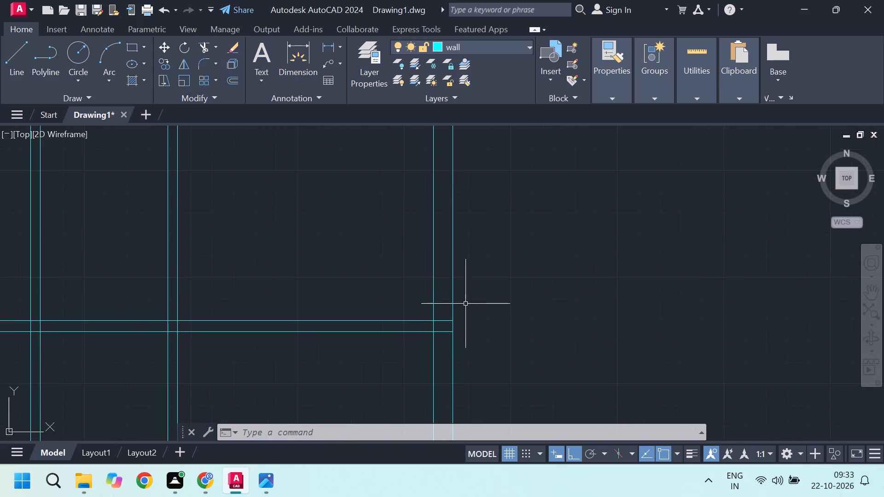
{"action": "scroll", "coordinate": [457, 322], "scroll_direction": "down", "scroll_amount": 3}
{"action": "scroll", "coordinate": [444, 248], "scroll_direction": "up", "scroll_amount": 2}
{"action": "scroll", "coordinate": [483, 259], "scroll_direction": "down", "scroll_amount": 1}
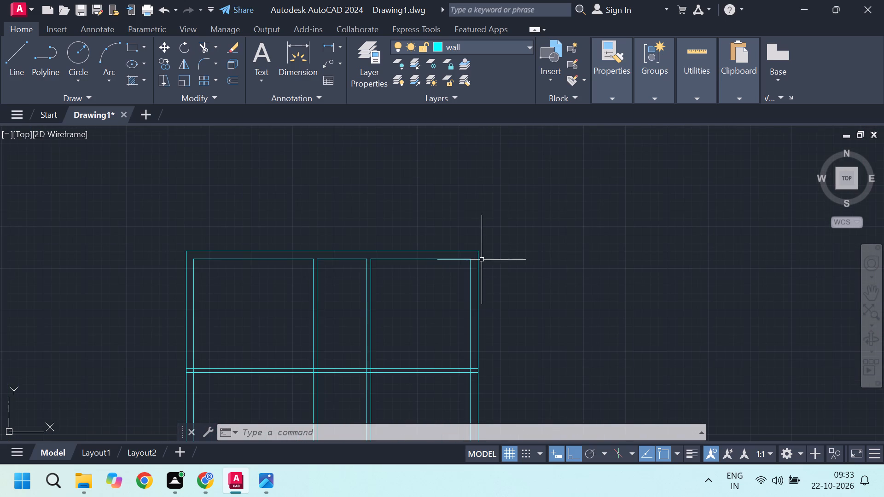
{"action": "scroll", "coordinate": [394, 264], "scroll_direction": "up", "scroll_amount": 2}
{"action": "scroll", "coordinate": [529, 262], "scroll_direction": "down", "scroll_amount": 2}
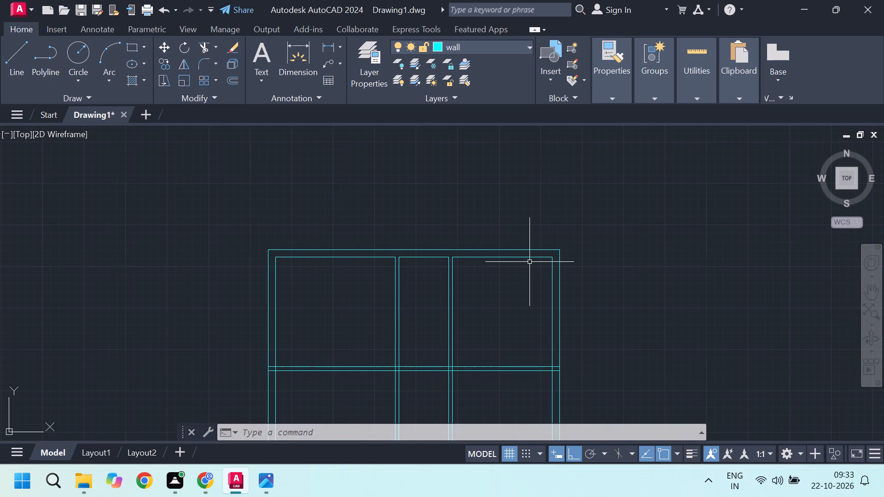
Check the right outer wall's thickness at the plan's upper corner with a temporary line from the inner corner.
{"action": "key", "text": "Escape"}
{"action": "key", "text": "Escape"}
{"action": "key", "text": "l"}
{"action": "key", "text": "Return"}
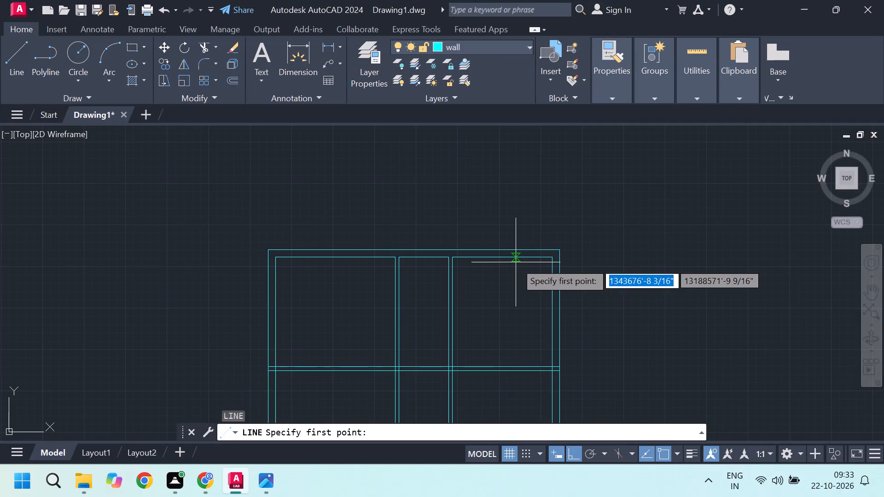
{"action": "scroll", "coordinate": [583, 256], "scroll_direction": "up", "scroll_amount": 4}
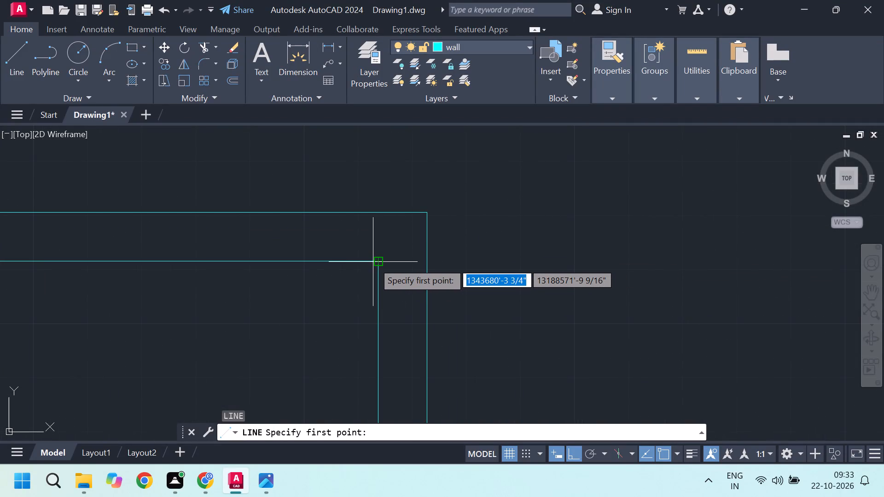
{"action": "left_click", "coordinate": [376, 261]}
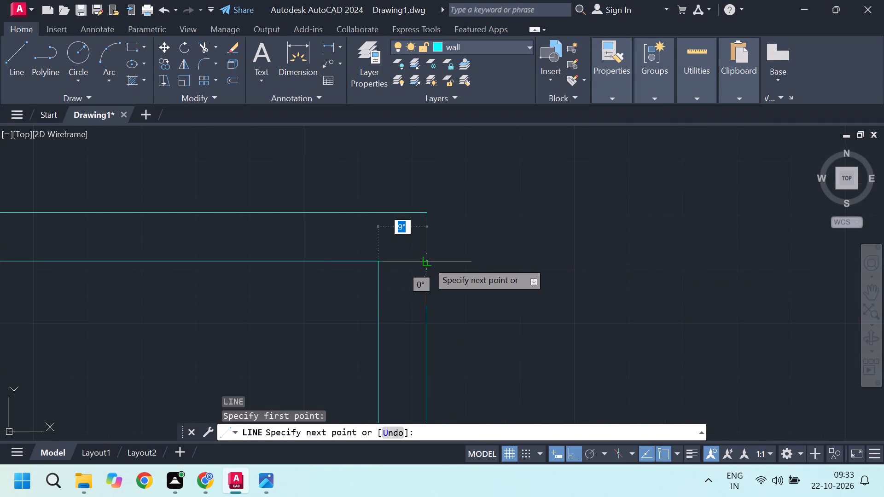
{"action": "key", "text": "Escape"}
{"action": "key", "text": "Escape"}
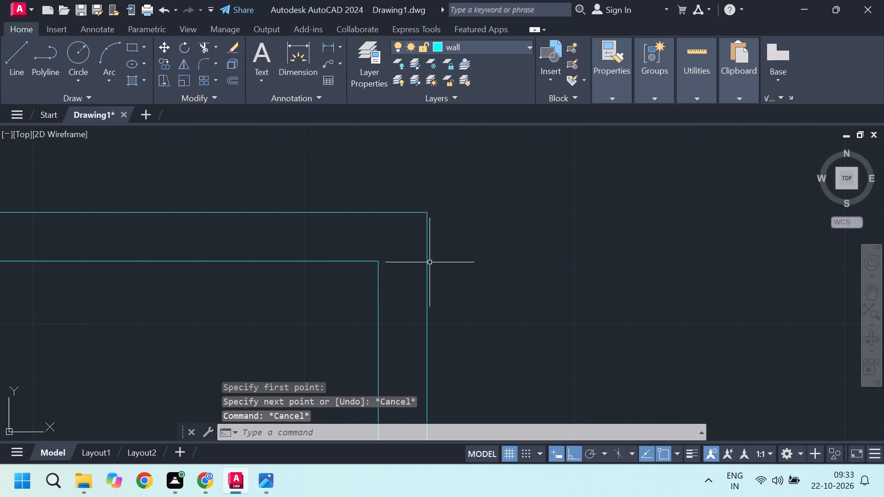
Examine the horizontal partition's end at the right outer wall and its crossings with the vertical partitions.
{"action": "scroll", "coordinate": [653, 385], "scroll_direction": "down", "scroll_amount": 4}
{"action": "middle_click_drag", "start_coordinate": [496, 347], "coordinate": [440, 271]}
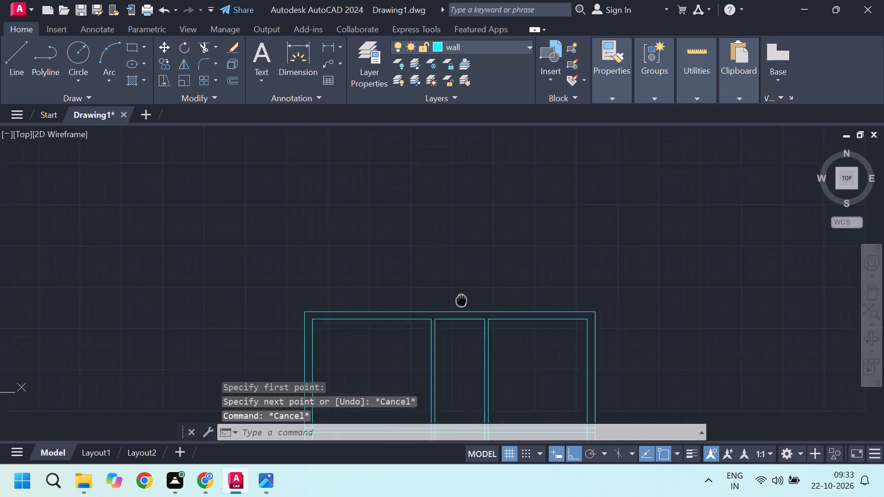
{"action": "scroll", "coordinate": [445, 260], "scroll_direction": "down", "scroll_amount": 2}
{"action": "scroll", "coordinate": [479, 290], "scroll_direction": "up", "scroll_amount": 2}
{"action": "middle_click_drag", "start_coordinate": [508, 348], "coordinate": [512, 309]}
{"action": "scroll", "coordinate": [516, 302], "scroll_direction": "up", "scroll_amount": 2}
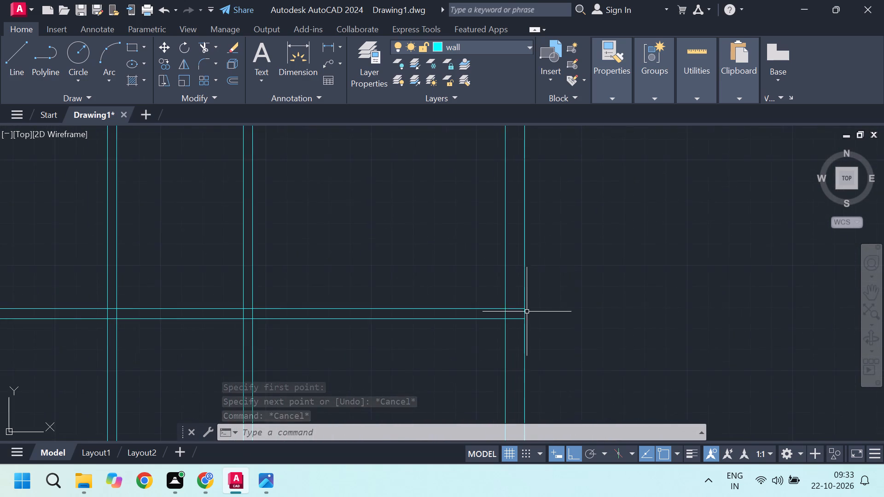
{"action": "scroll", "coordinate": [527, 312], "scroll_direction": "up", "scroll_amount": 2}
{"action": "scroll", "coordinate": [531, 322], "scroll_direction": "down", "scroll_amount": 2}
{"action": "scroll", "coordinate": [522, 334], "scroll_direction": "up", "scroll_amount": 2}
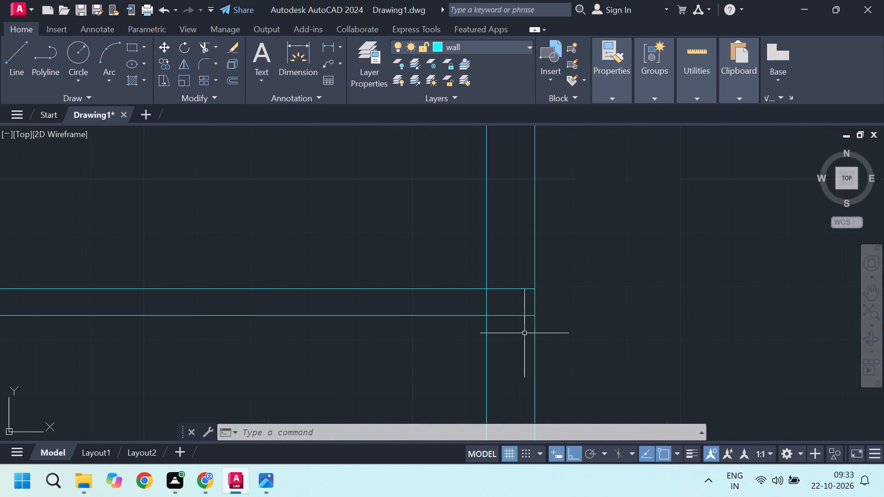
{"action": "scroll", "coordinate": [525, 331], "scroll_direction": "down", "scroll_amount": 2}
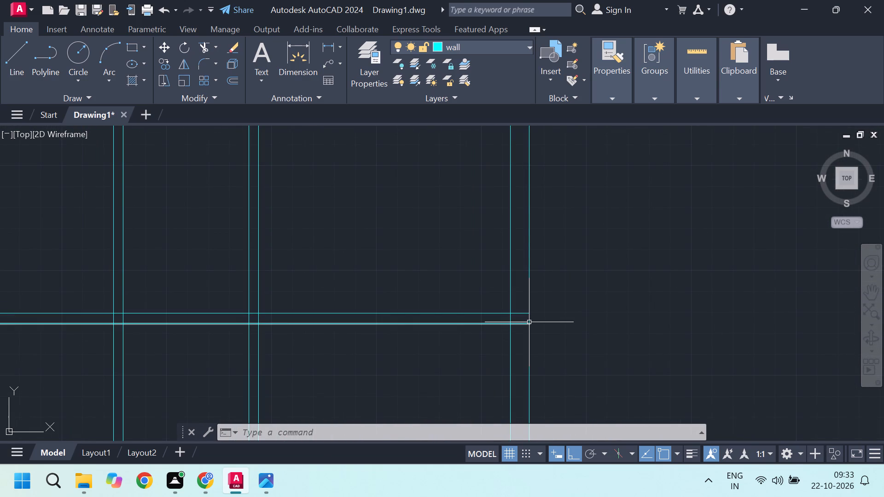
{"action": "scroll", "coordinate": [555, 301], "scroll_direction": "down", "scroll_amount": 2}
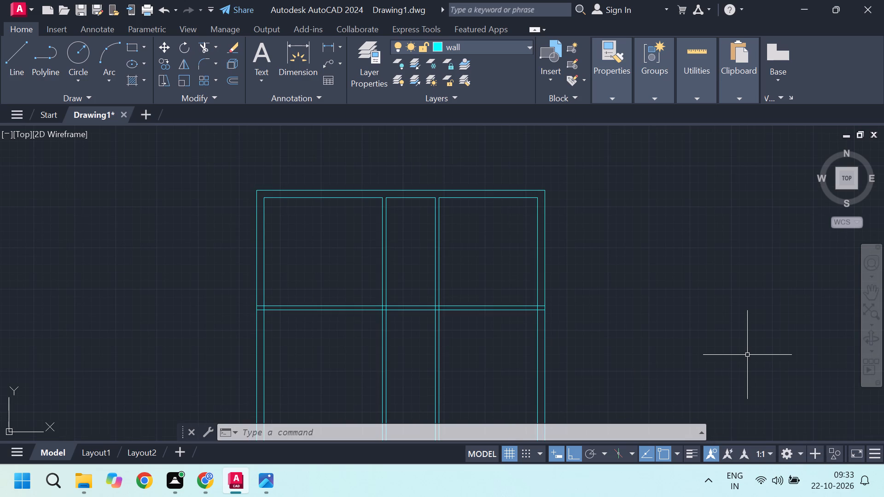
Review the overall plan, from the long lower bays up to the three upper rooms.
{"action": "scroll", "coordinate": [675, 274], "scroll_direction": "down", "scroll_amount": 3}
{"action": "middle_click_drag", "start_coordinate": [623, 273], "coordinate": [661, 160]}
{"action": "middle_click", "coordinate": [663, 156]}
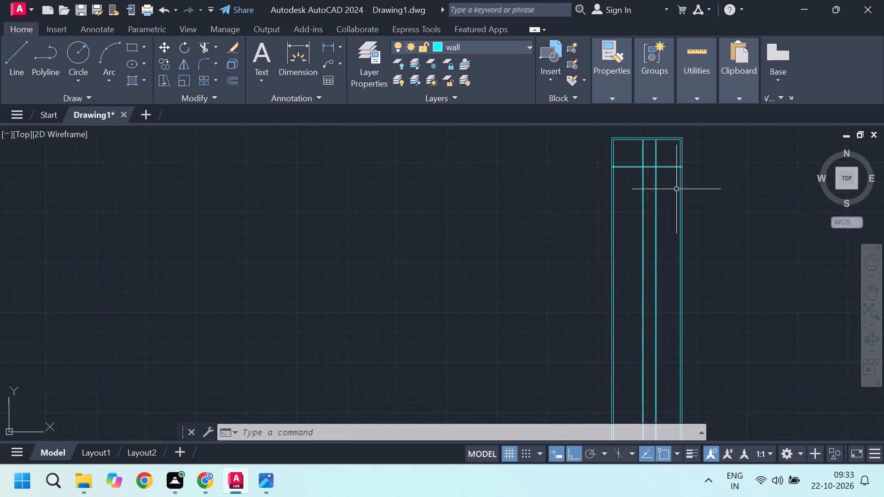
{"action": "middle_click_drag", "start_coordinate": [474, 196], "coordinate": [352, 212]}
{"action": "scroll", "coordinate": [623, 191], "scroll_direction": "up", "scroll_amount": 1}
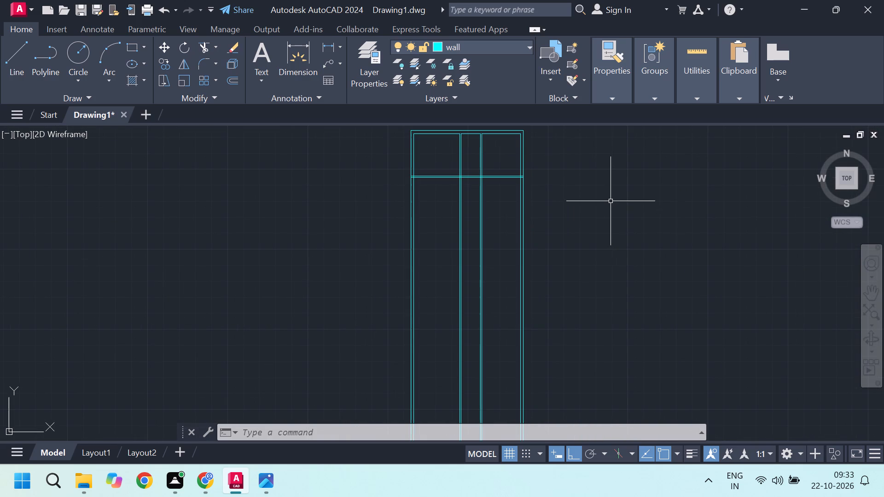
{"action": "scroll", "coordinate": [513, 208], "scroll_direction": "up", "scroll_amount": 1}
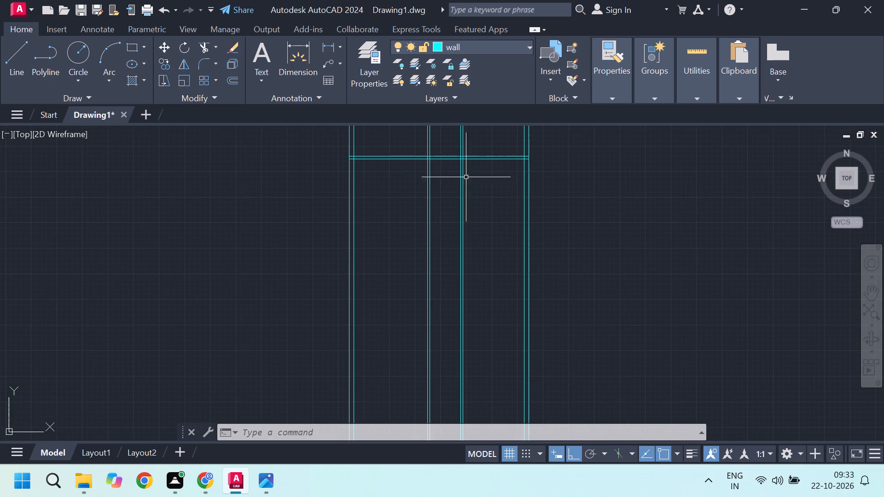
{"action": "middle_click_drag", "start_coordinate": [444, 190], "coordinate": [438, 219]}
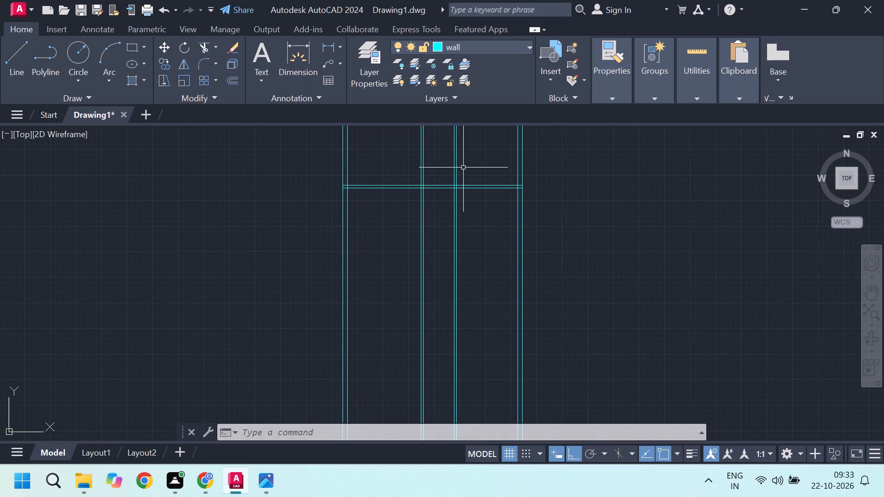
{"action": "middle_click_drag", "start_coordinate": [459, 182], "coordinate": [443, 234]}
{"action": "scroll", "coordinate": [435, 201], "scroll_direction": "up", "scroll_amount": 1}
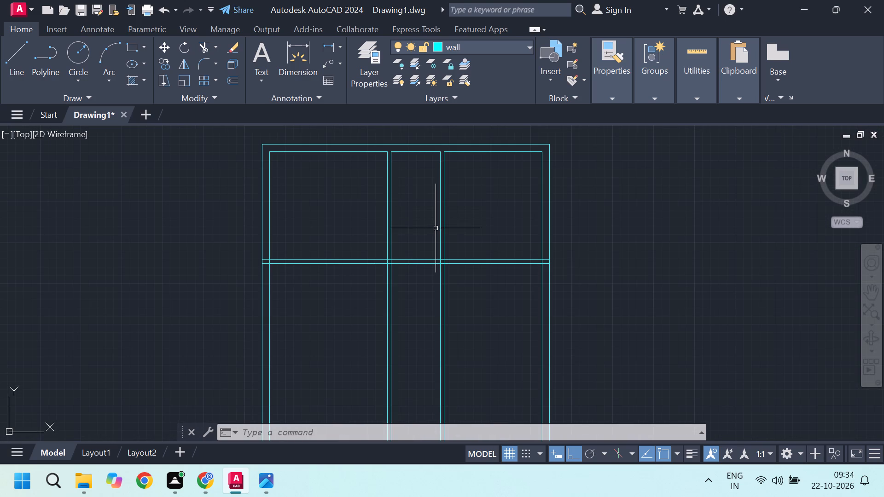
Check the upper middle room's depth with a temporary line from its top corner toward the horizontal partition.
{"action": "key", "text": "l"}
{"action": "key", "text": "Return"}
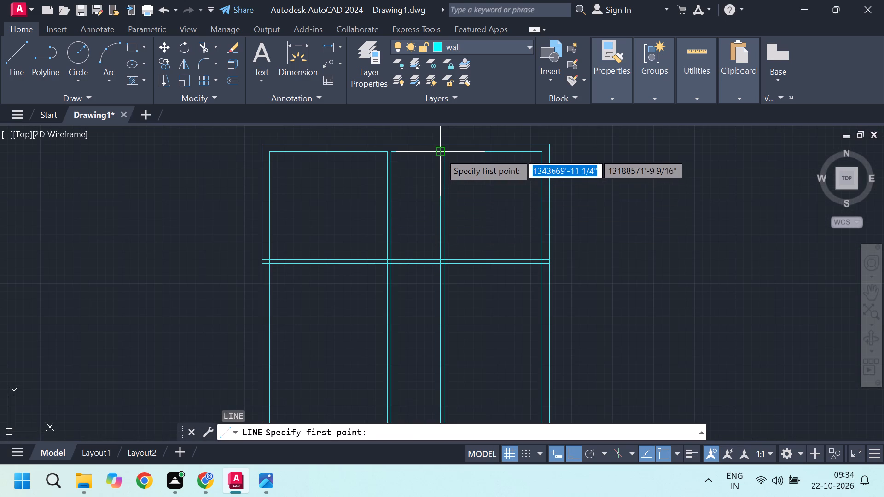
{"action": "left_click", "coordinate": [439, 152]}
{"action": "scroll", "coordinate": [444, 246], "scroll_direction": "up", "scroll_amount": 3}
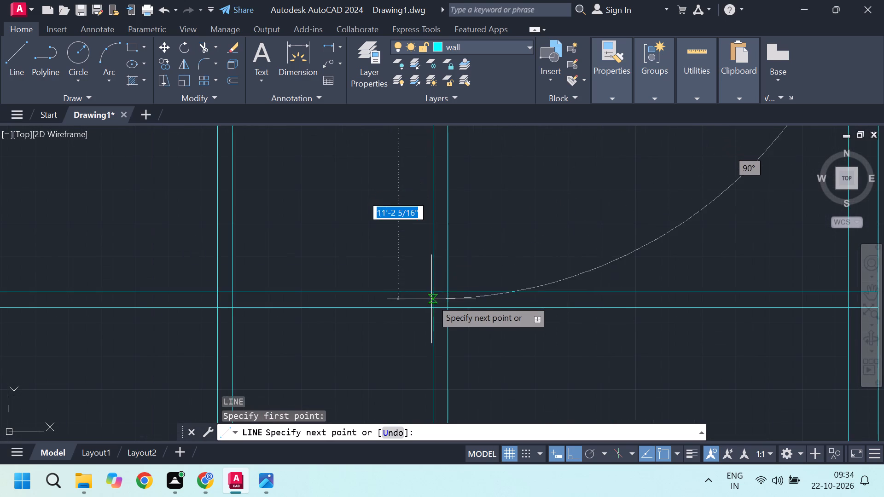
{"action": "key", "text": "Escape"}
{"action": "key", "text": "Escape"}
{"action": "scroll", "coordinate": [408, 286], "scroll_direction": "down", "scroll_amount": 3}
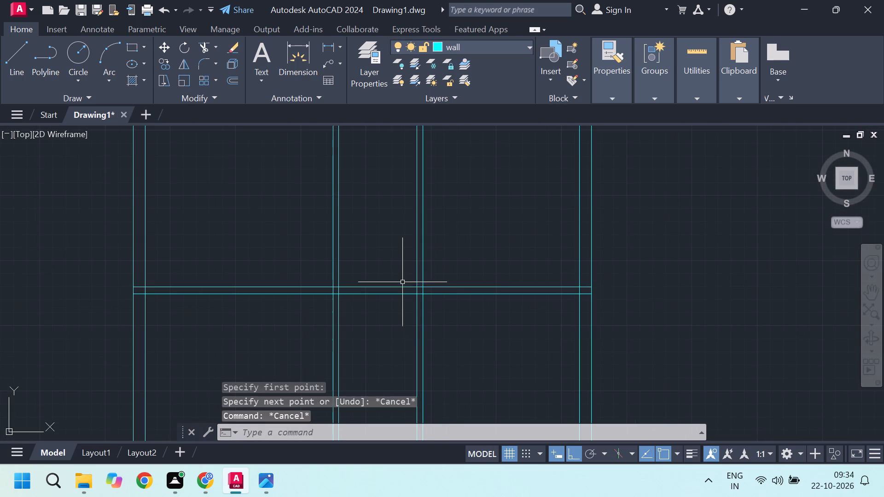
{"action": "scroll", "coordinate": [381, 295], "scroll_direction": "down", "scroll_amount": 1}
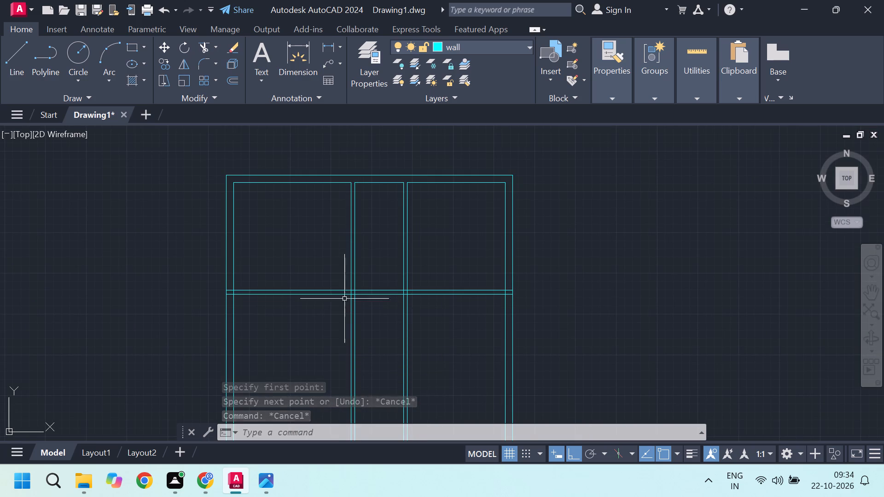
Add a 4.5" partition across the upper middle room by offsetting its inner top wall line 7' down and thickening it downward.
{"action": "scroll", "coordinate": [367, 235], "scroll_direction": "up", "scroll_amount": 2}
{"action": "middle_click_drag", "start_coordinate": [371, 234], "coordinate": [359, 260]}
{"action": "scroll", "coordinate": [368, 256], "scroll_direction": "down", "scroll_amount": 2}
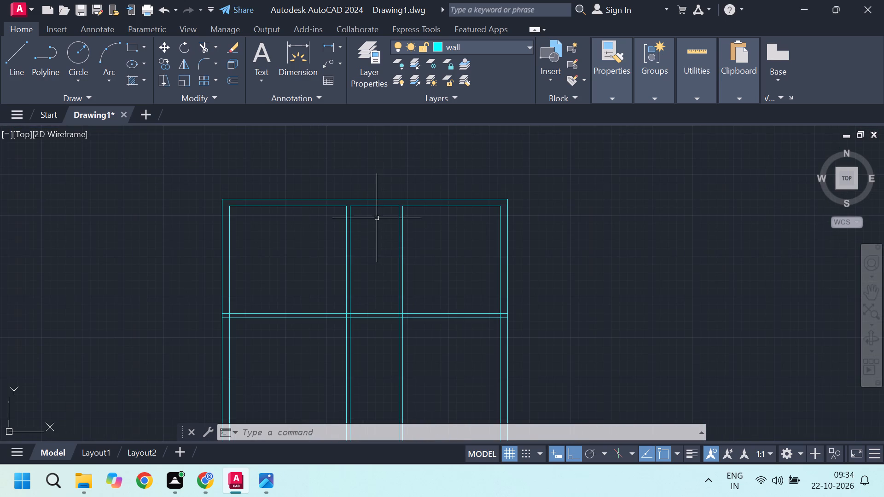
{"action": "scroll", "coordinate": [369, 213], "scroll_direction": "up", "scroll_amount": 1}
{"action": "left_click", "coordinate": [376, 203]}
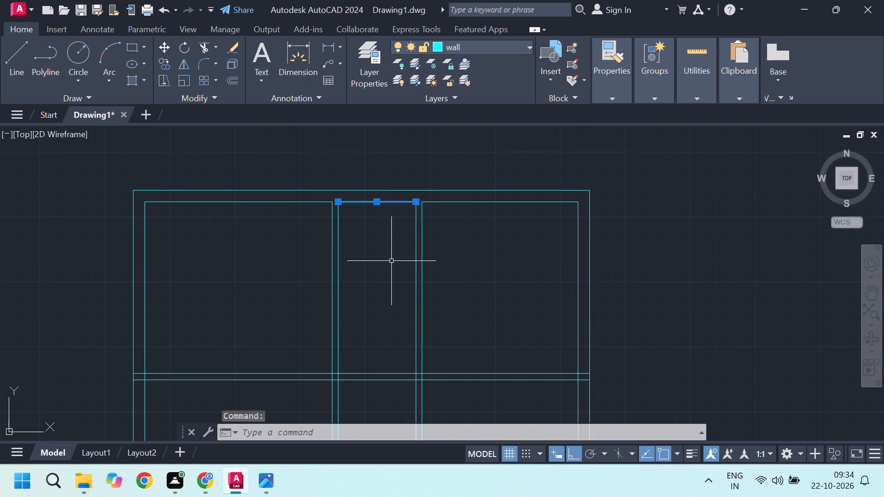
{"action": "key", "text": "o"}
{"action": "key", "text": "Return"}
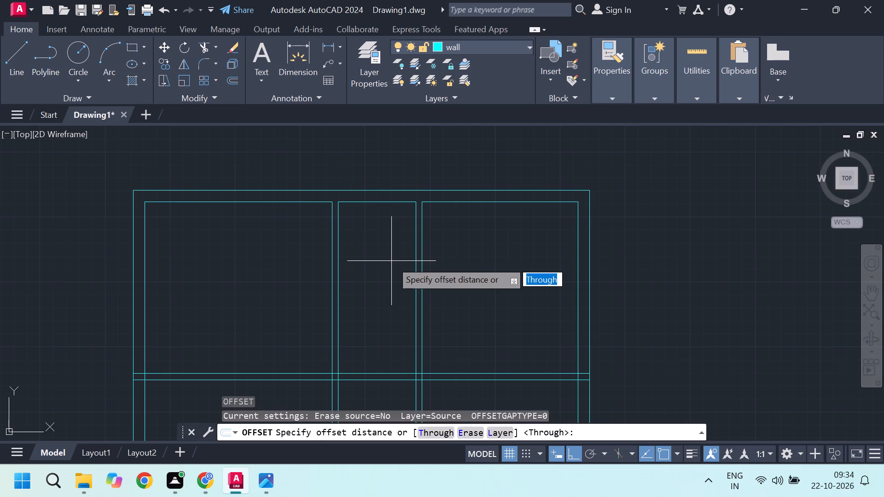
{"action": "key", "text": "Return"}
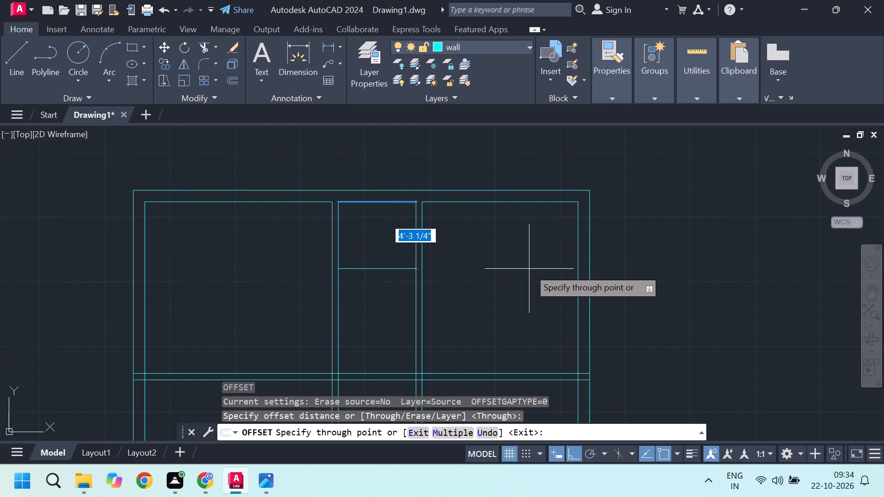
{"action": "key", "text": "7"}
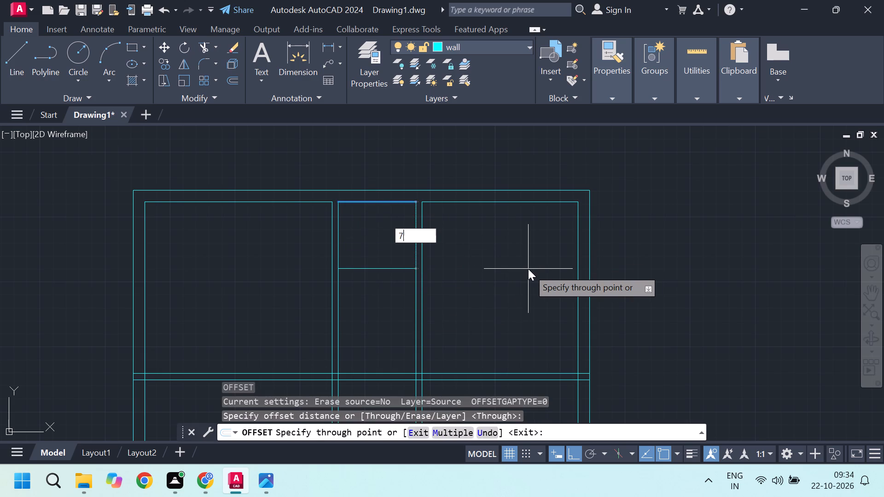
{"action": "key", "text": "apostrophe"}
{"action": "key", "text": "Return"}
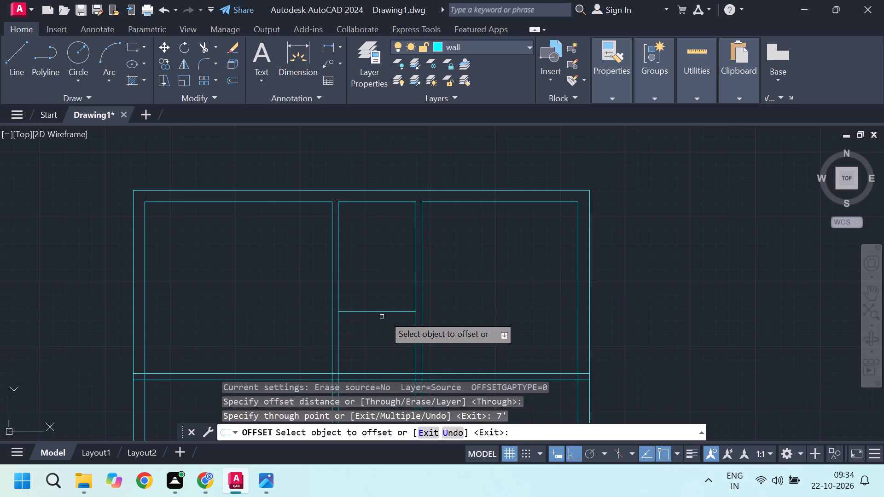
{"action": "left_click", "coordinate": [376, 313]}
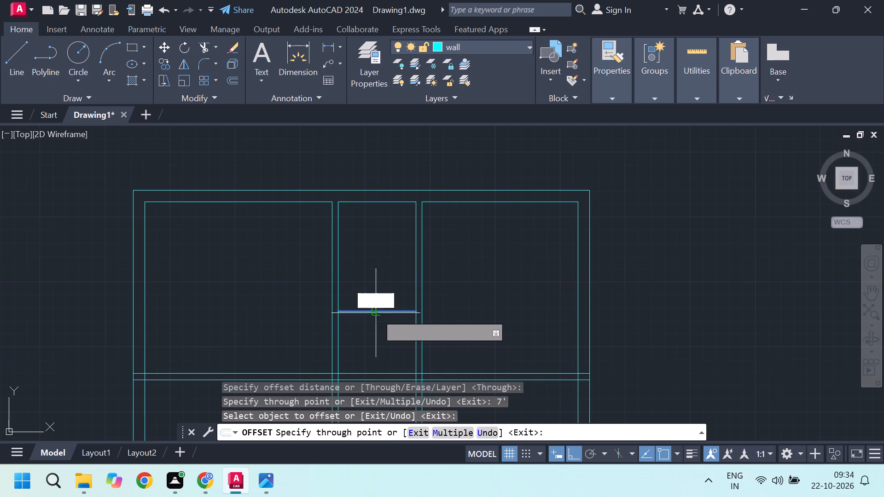
{"action": "type", "text": "4.5"}
{"action": "key", "text": "Return"}
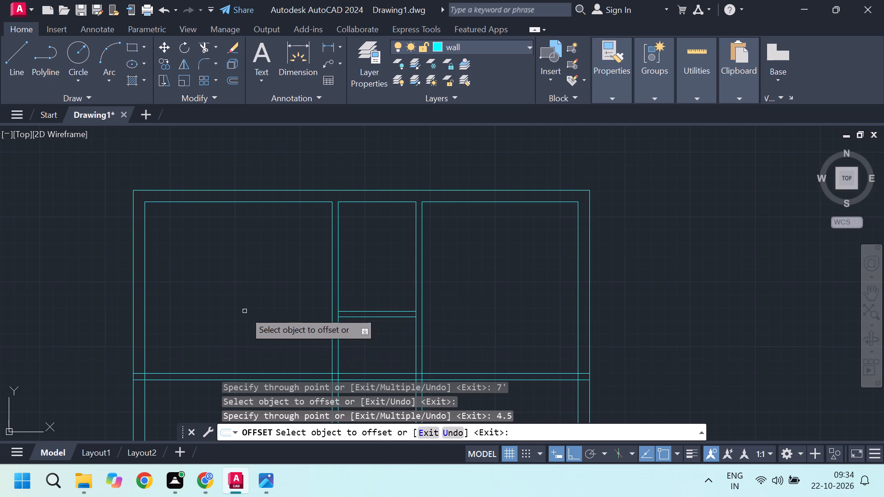
Offset the lower line of the full-width horizontal partition 5' downward.
{"action": "middle_click_drag", "start_coordinate": [244, 311], "coordinate": [264, 248]}
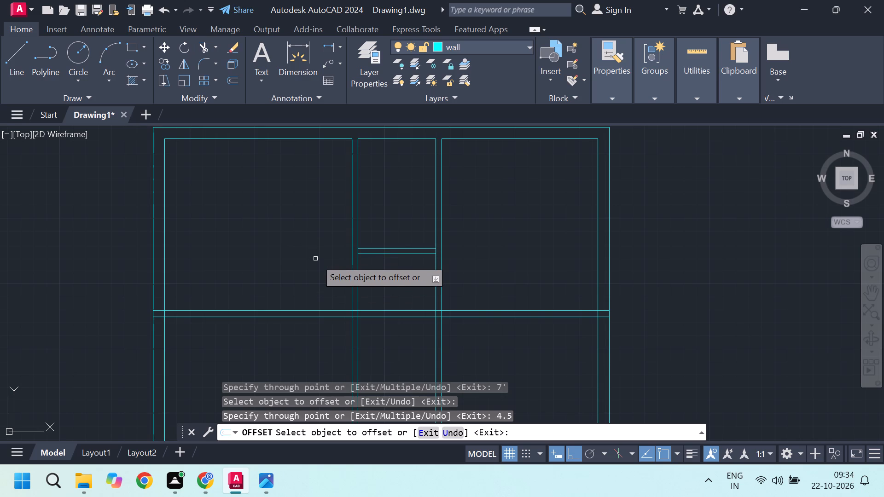
{"action": "scroll", "coordinate": [269, 330], "scroll_direction": "up", "scroll_amount": 1}
{"action": "middle_click_drag", "start_coordinate": [279, 324], "coordinate": [314, 289]}
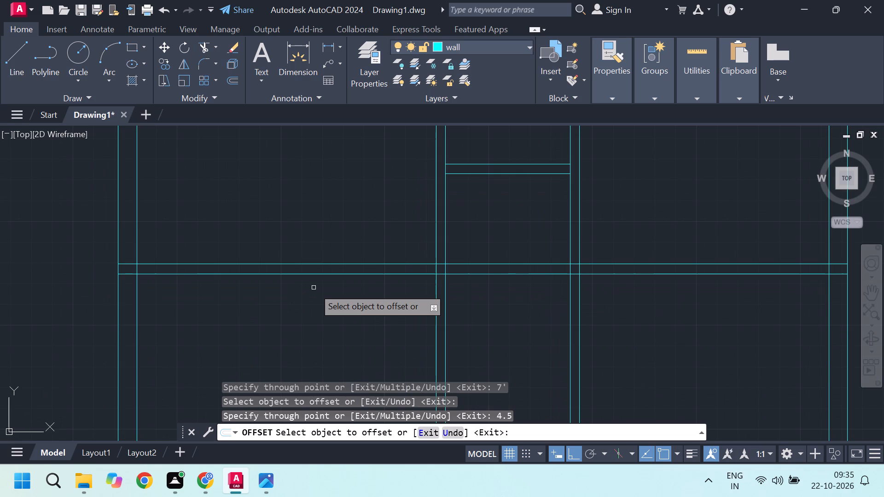
{"action": "middle_click_drag", "start_coordinate": [309, 355], "coordinate": [353, 316]}
{"action": "middle_click_drag", "start_coordinate": [300, 308], "coordinate": [331, 256]}
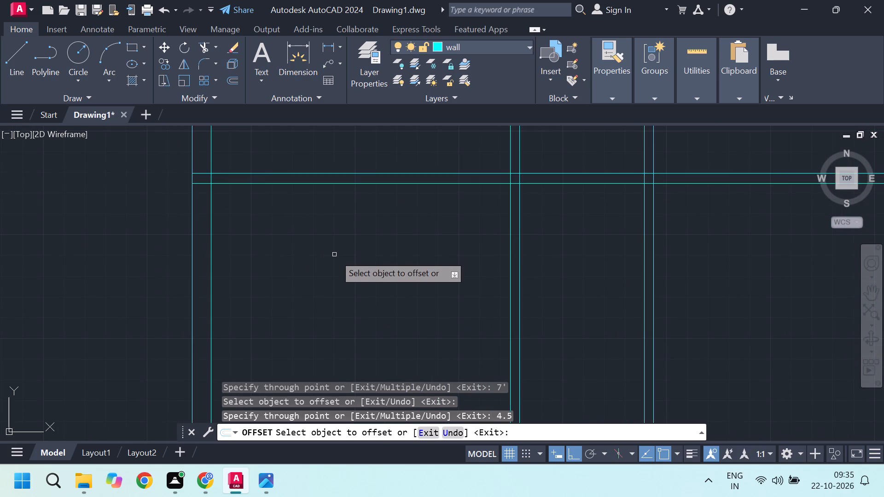
{"action": "scroll", "coordinate": [340, 266], "scroll_direction": "down", "scroll_amount": 3}
{"action": "middle_click_drag", "start_coordinate": [314, 261], "coordinate": [348, 220]}
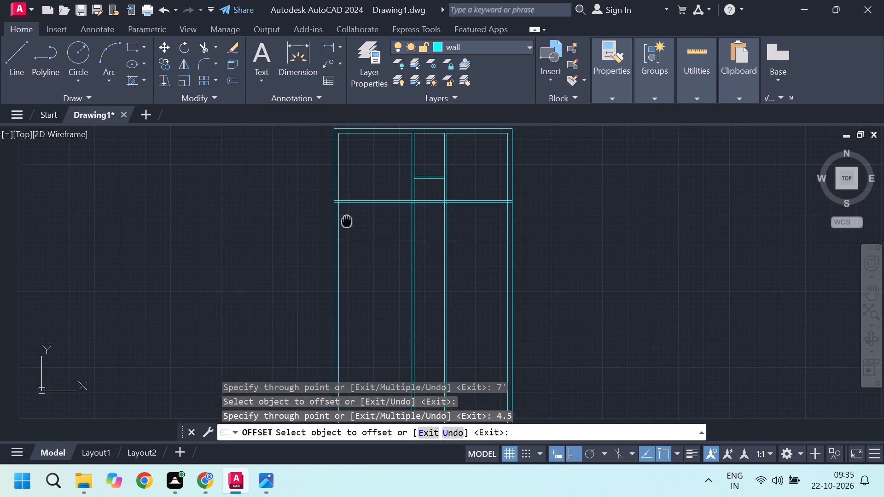
{"action": "scroll", "coordinate": [371, 210], "scroll_direction": "up", "scroll_amount": 2}
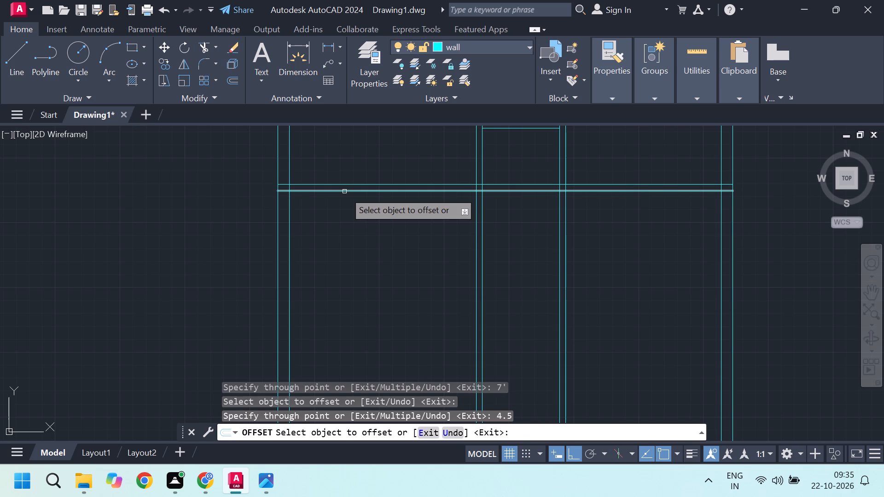
{"action": "left_click", "coordinate": [344, 191]}
{"action": "key", "text": "5"}
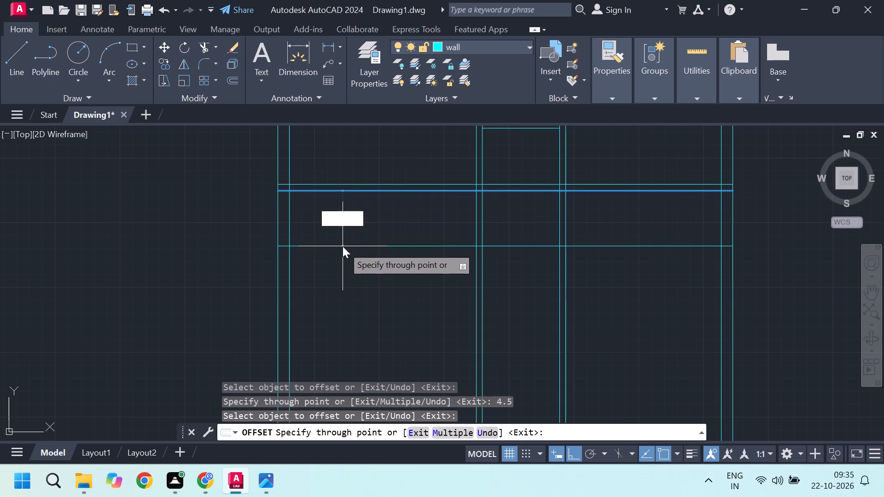
{"action": "key", "text": "apostrophe"}
{"action": "key", "text": "Return"}
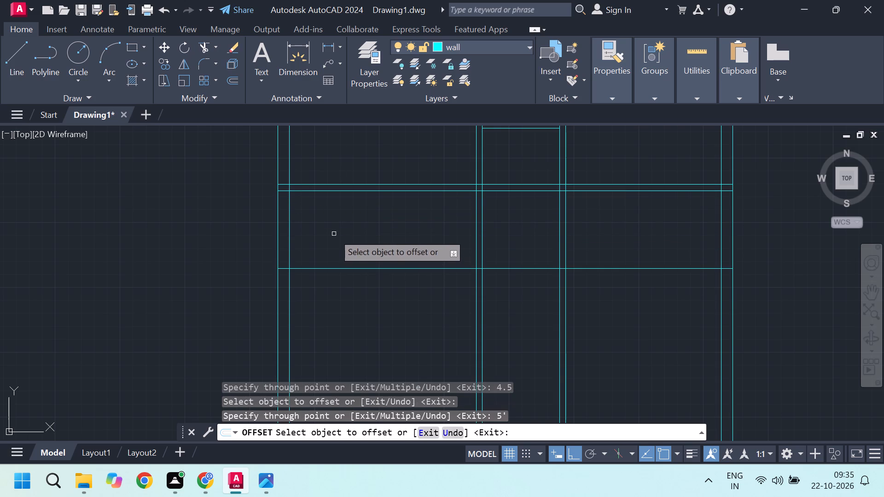
Offset the new full-width line 4.5" downward to form the second horizontal partition.
{"action": "scroll", "coordinate": [322, 237], "scroll_direction": "down", "scroll_amount": 2}
{"action": "scroll", "coordinate": [333, 259], "scroll_direction": "up", "scroll_amount": 2}
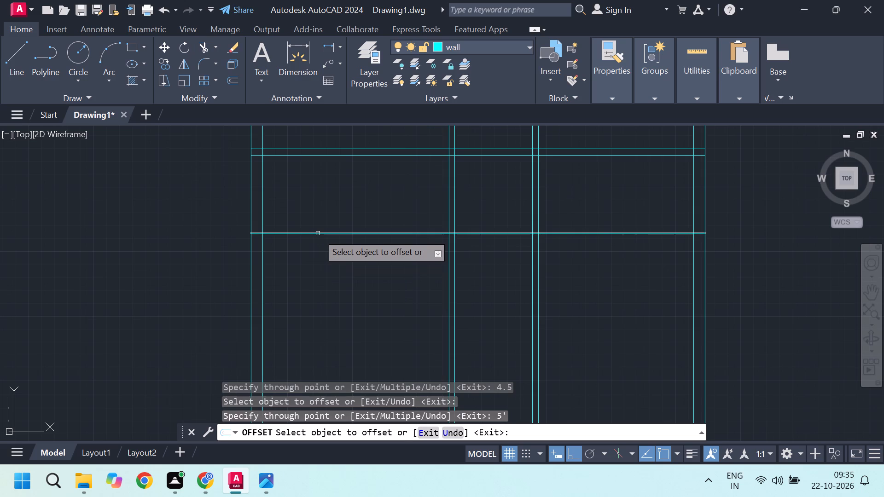
{"action": "left_click", "coordinate": [318, 233]}
{"action": "type", "text": "4.5"}
{"action": "key", "text": "Return"}
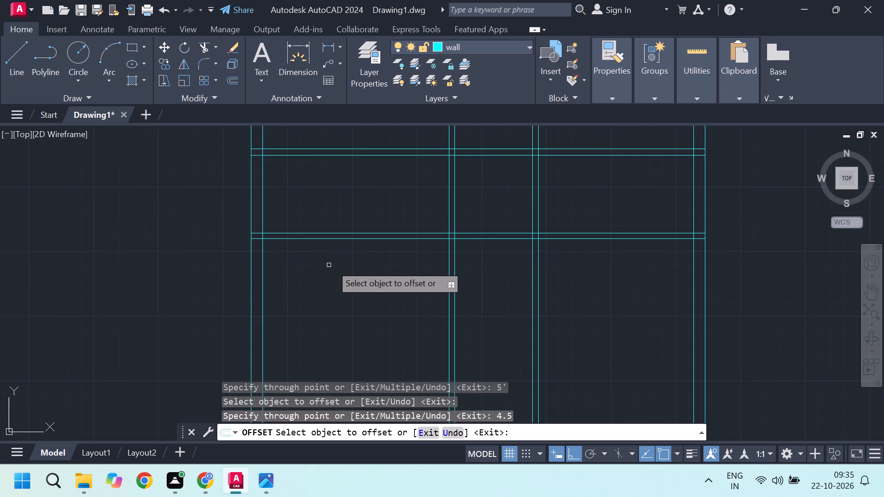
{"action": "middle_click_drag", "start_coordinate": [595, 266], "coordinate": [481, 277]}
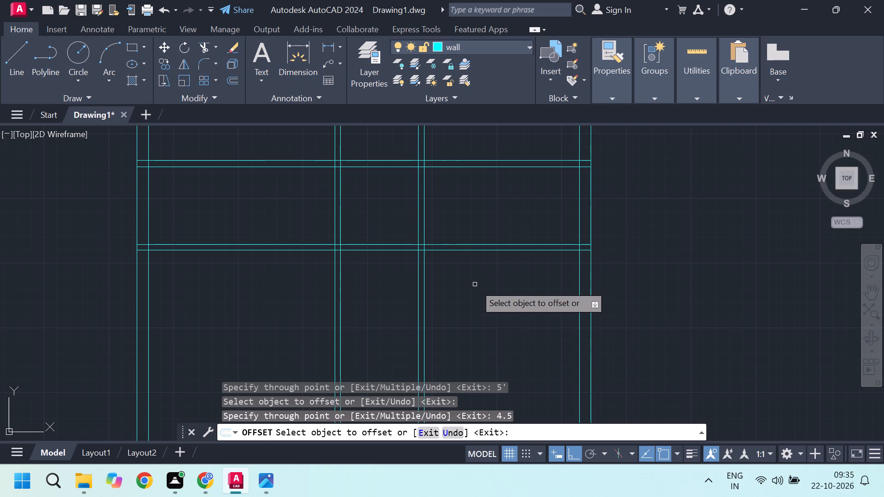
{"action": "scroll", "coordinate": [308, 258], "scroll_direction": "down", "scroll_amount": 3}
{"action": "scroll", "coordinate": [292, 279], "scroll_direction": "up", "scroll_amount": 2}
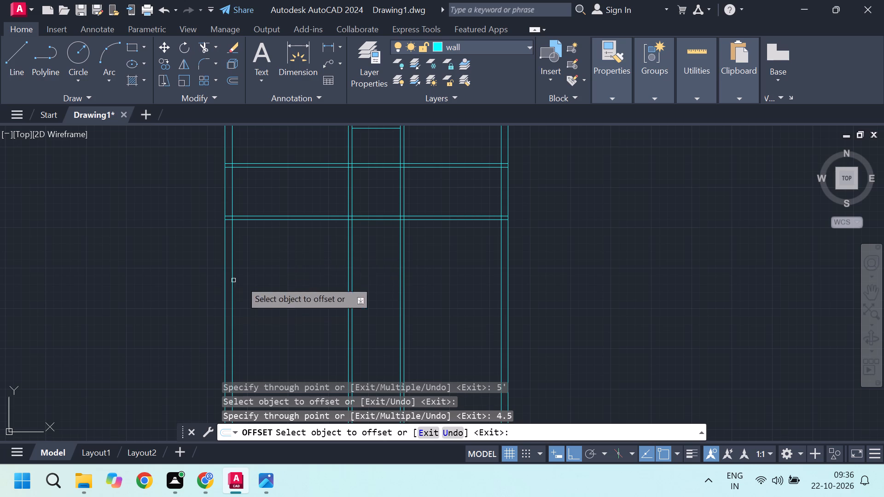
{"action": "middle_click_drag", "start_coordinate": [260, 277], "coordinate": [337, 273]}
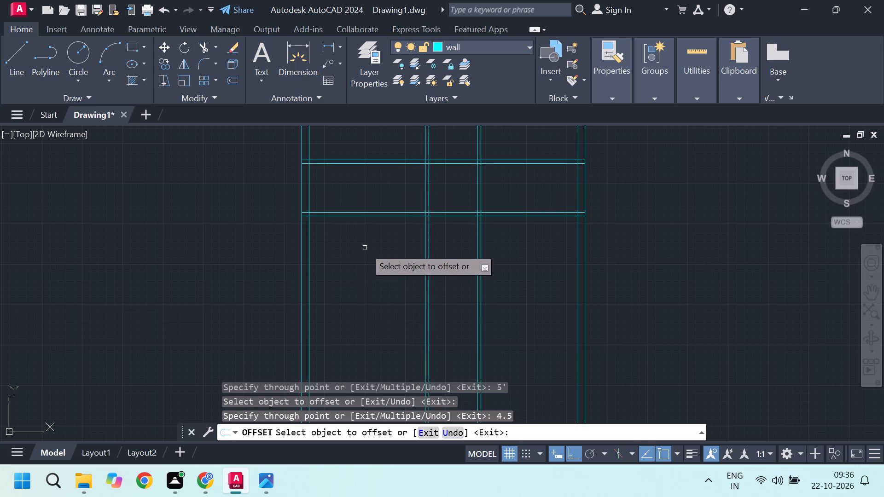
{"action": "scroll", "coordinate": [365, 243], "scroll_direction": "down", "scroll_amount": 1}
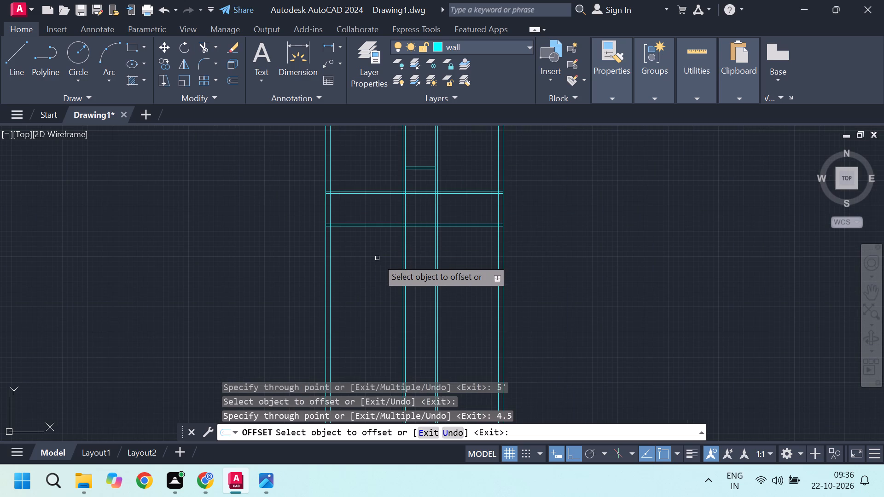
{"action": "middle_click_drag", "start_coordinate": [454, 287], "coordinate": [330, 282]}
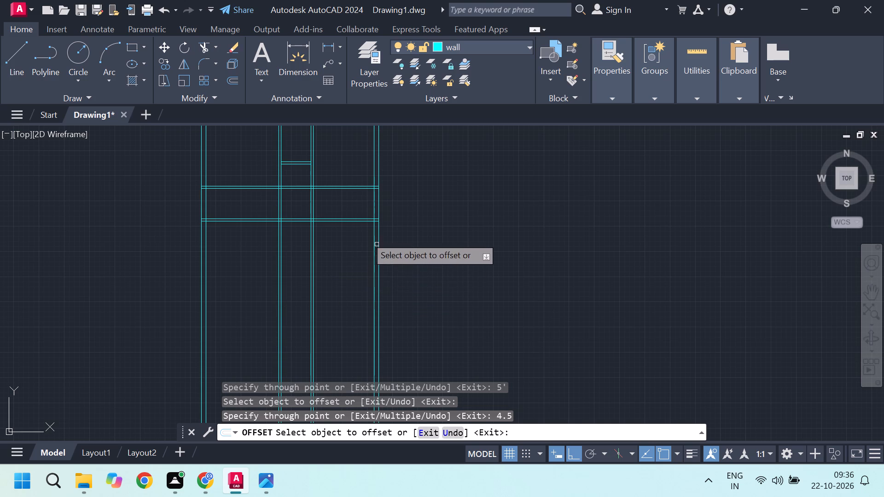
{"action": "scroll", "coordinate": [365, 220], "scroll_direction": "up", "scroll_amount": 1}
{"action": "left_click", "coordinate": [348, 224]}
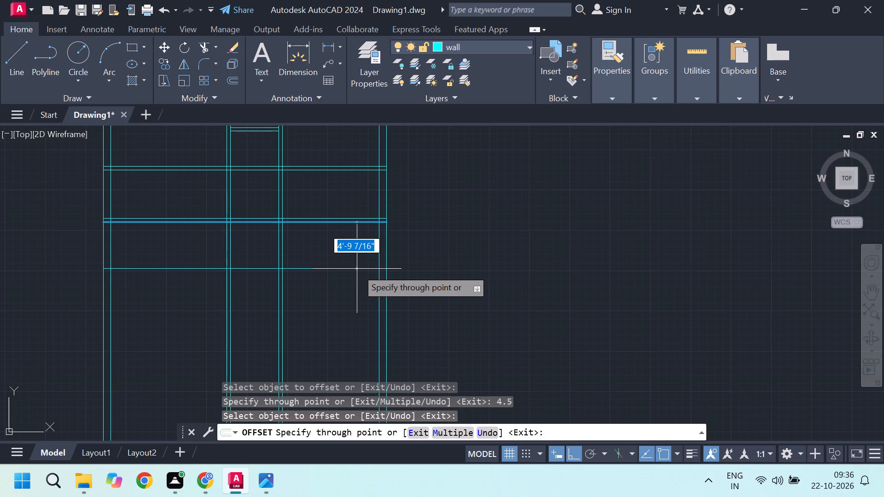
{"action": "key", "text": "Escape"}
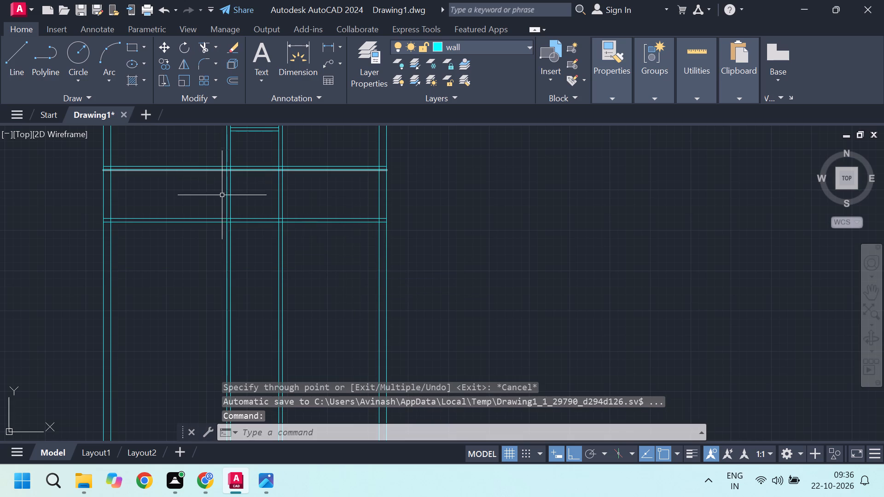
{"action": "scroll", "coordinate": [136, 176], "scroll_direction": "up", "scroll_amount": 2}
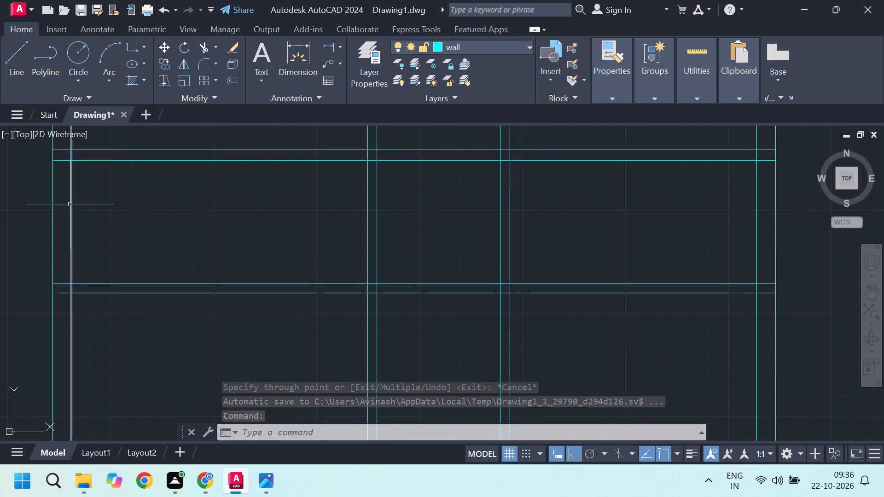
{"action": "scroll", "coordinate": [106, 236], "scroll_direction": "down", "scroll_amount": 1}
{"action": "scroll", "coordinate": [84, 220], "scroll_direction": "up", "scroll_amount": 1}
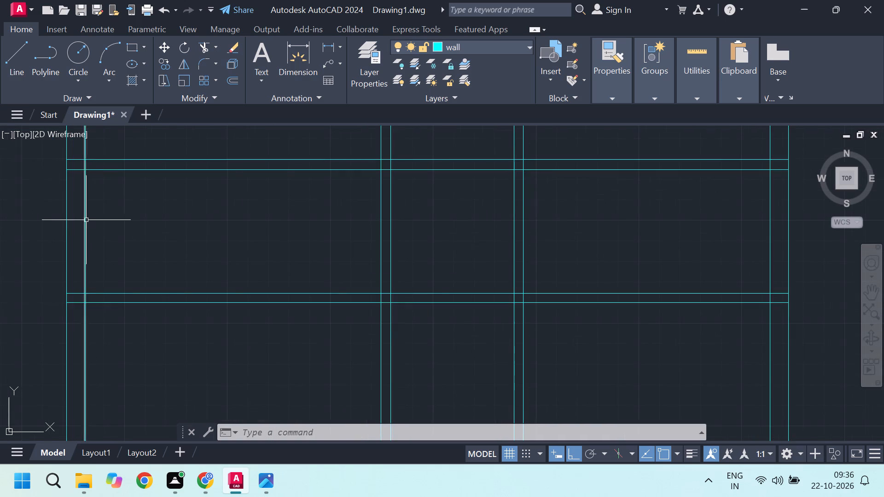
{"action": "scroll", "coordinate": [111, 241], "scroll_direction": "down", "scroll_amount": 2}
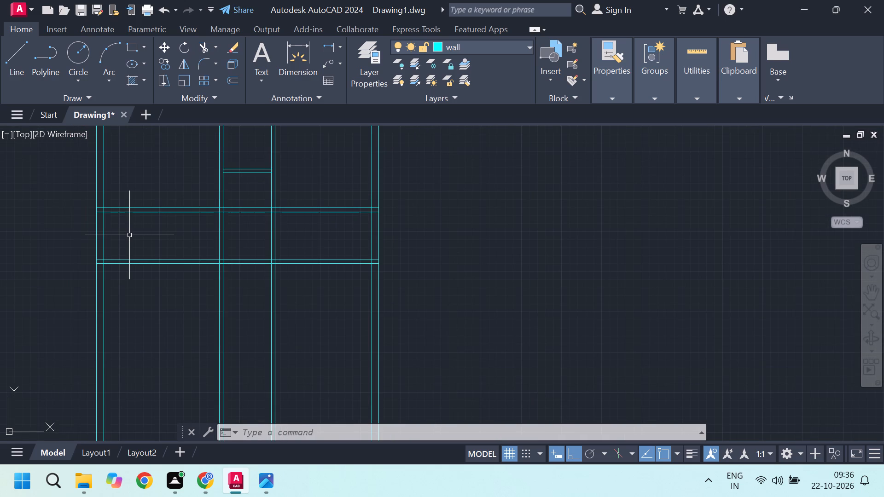
Trim the upper horizontal partition's junction with the right outer wall so their inner lines join openly.
{"action": "type", "text": "tr"}
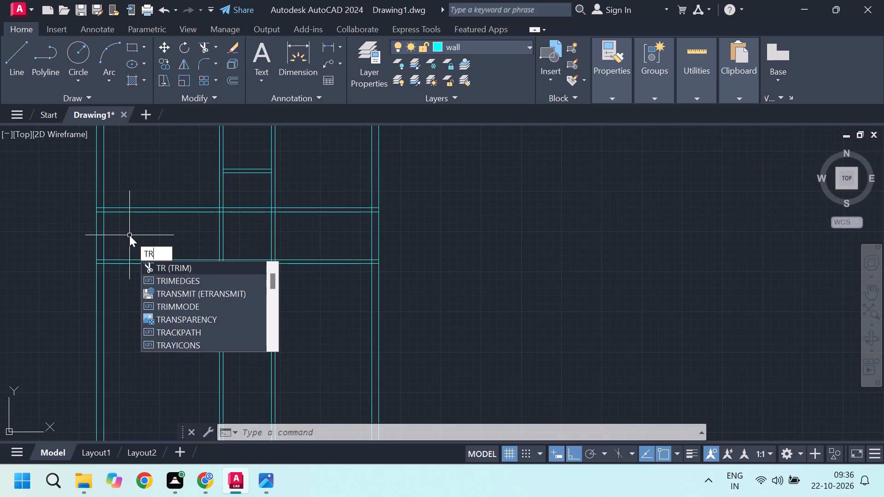
{"action": "key", "text": "Return"}
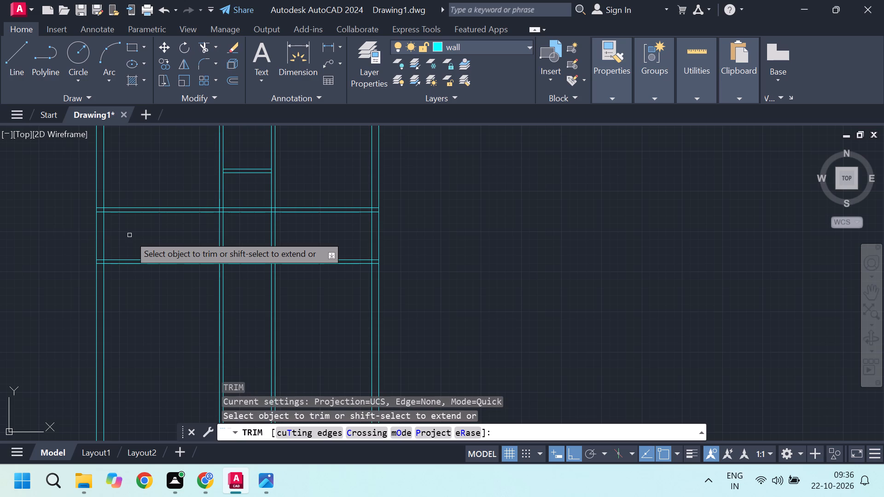
{"action": "middle_click_drag", "start_coordinate": [228, 260], "coordinate": [226, 347]}
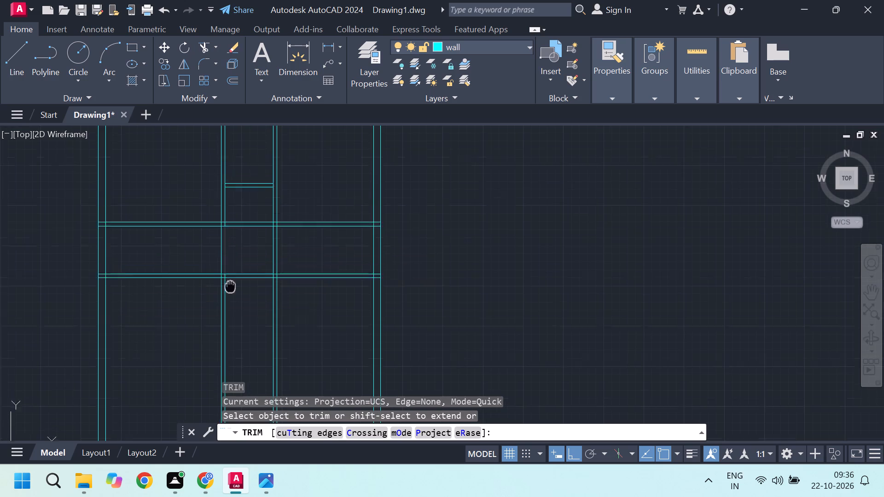
{"action": "middle_click_drag", "start_coordinate": [226, 347], "coordinate": [226, 348]}
{"action": "scroll", "coordinate": [313, 312], "scroll_direction": "up", "scroll_amount": 2}
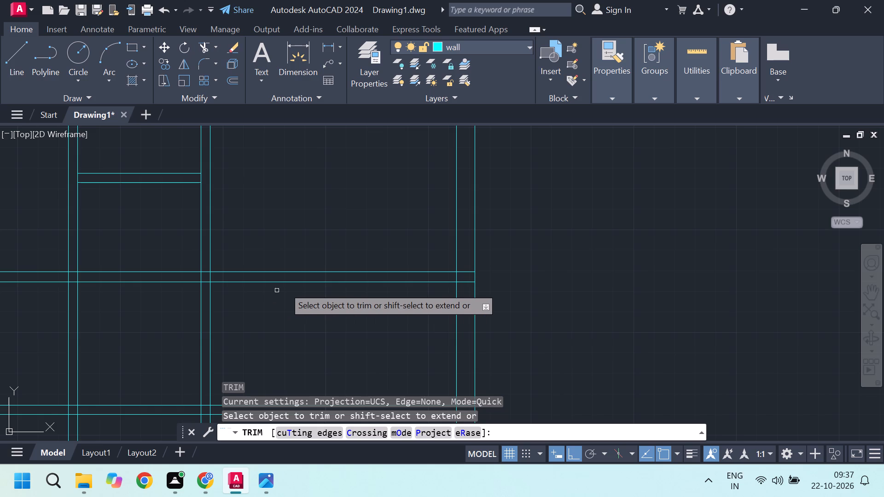
{"action": "scroll", "coordinate": [278, 289], "scroll_direction": "down", "scroll_amount": 2}
{"action": "scroll", "coordinate": [225, 203], "scroll_direction": "up", "scroll_amount": 1}
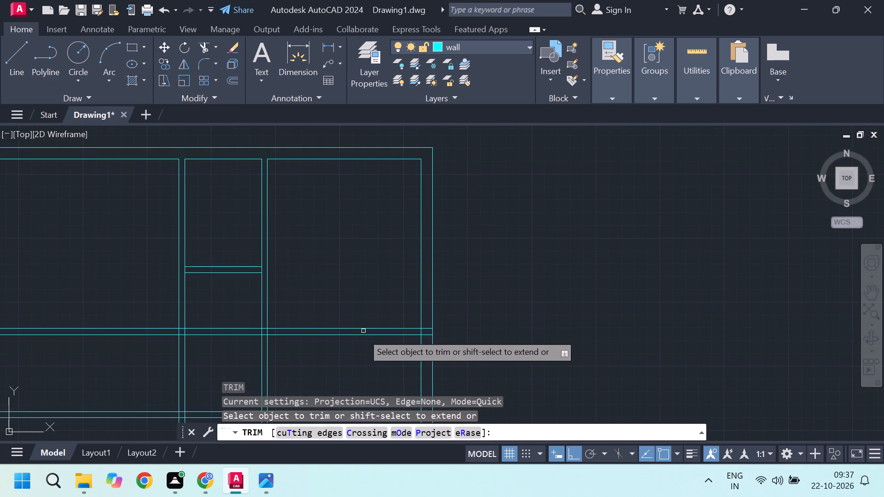
{"action": "scroll", "coordinate": [313, 303], "scroll_direction": "down", "scroll_amount": 2}
{"action": "scroll", "coordinate": [401, 357], "scroll_direction": "up", "scroll_amount": 2}
{"action": "scroll", "coordinate": [313, 288], "scroll_direction": "up", "scroll_amount": 2}
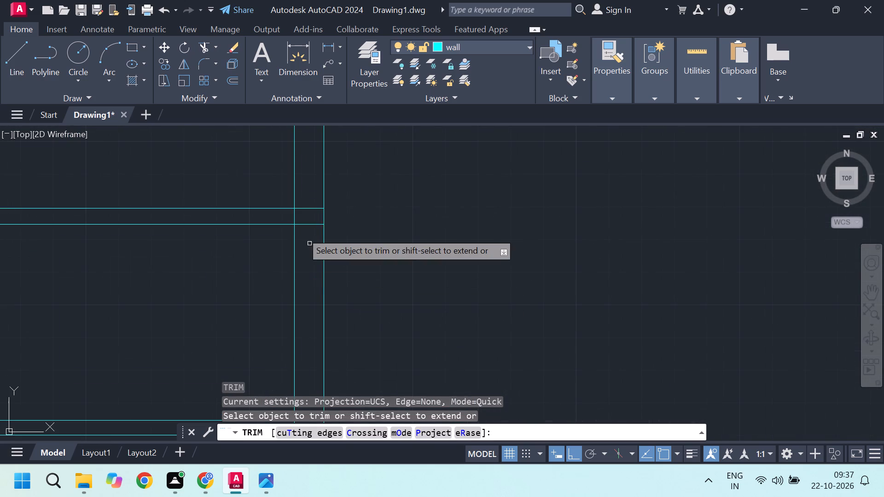
{"action": "left_click", "coordinate": [316, 193]}
{"action": "left_click", "coordinate": [316, 237]}
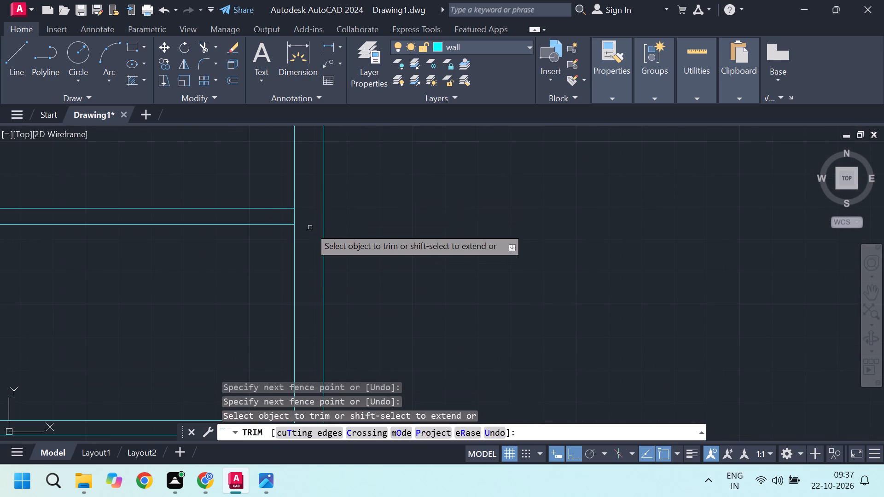
{"action": "scroll", "coordinate": [299, 214], "scroll_direction": "up", "scroll_amount": 3}
{"action": "left_click_drag", "start_coordinate": [297, 215], "coordinate": [276, 217]}
{"action": "left_click", "coordinate": [255, 217]}
{"action": "scroll", "coordinate": [307, 221], "scroll_direction": "down", "scroll_amount": 1}
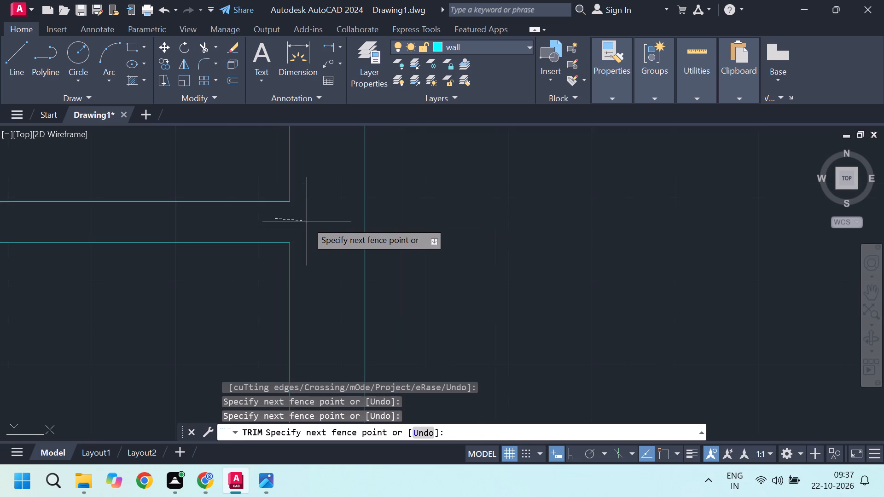
{"action": "left_click", "coordinate": [305, 221]}
Trim the upper horizontal partition's junction with the left outer wall so their inner lines join openly.
{"action": "scroll", "coordinate": [311, 221], "scroll_direction": "down", "scroll_amount": 3}
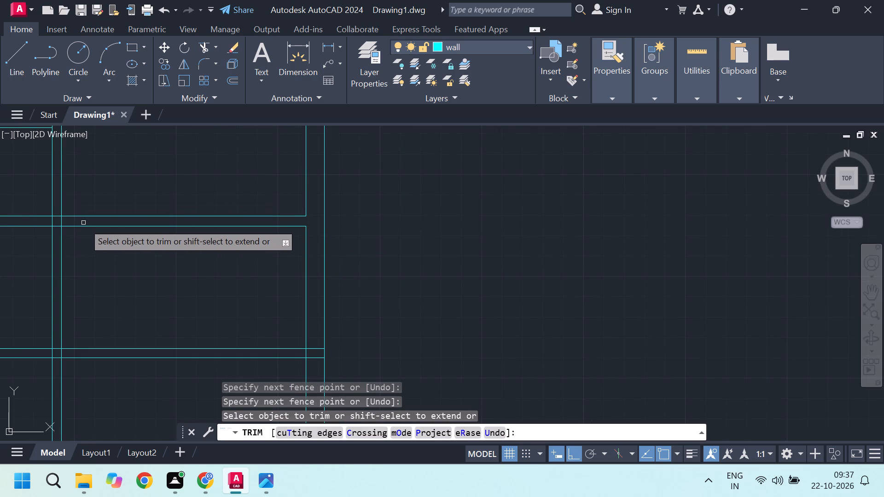
{"action": "middle_click_drag", "start_coordinate": [98, 243], "coordinate": [279, 273]}
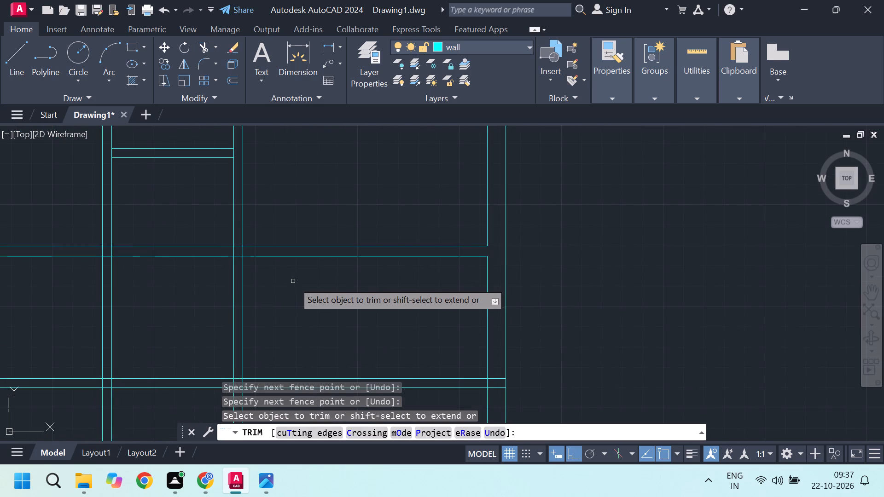
{"action": "scroll", "coordinate": [234, 270], "scroll_direction": "down", "scroll_amount": 2}
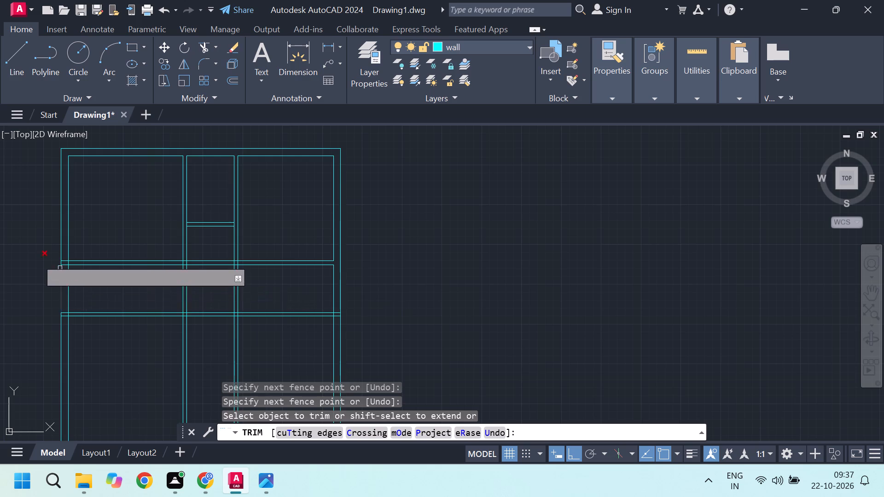
{"action": "scroll", "coordinate": [36, 258], "scroll_direction": "up", "scroll_amount": 2}
{"action": "scroll", "coordinate": [107, 269], "scroll_direction": "up", "scroll_amount": 1}
{"action": "left_click", "coordinate": [98, 249]}
{"action": "left_click", "coordinate": [101, 300]}
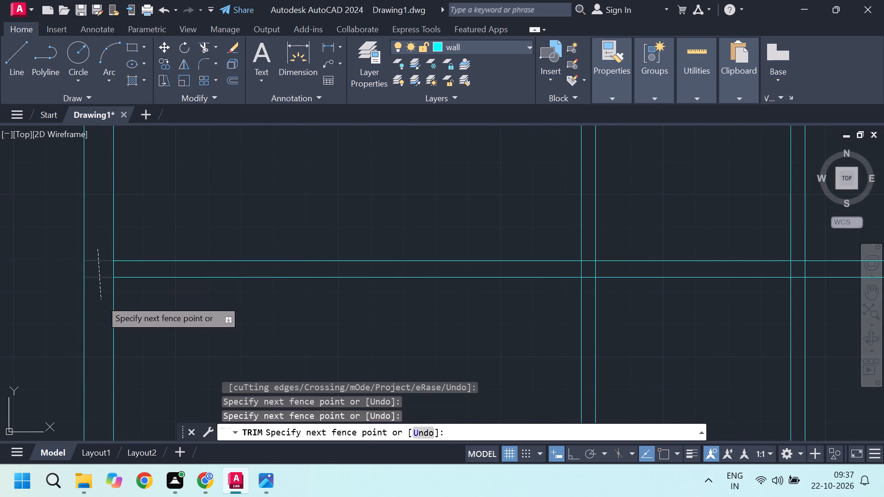
{"action": "scroll", "coordinate": [123, 270], "scroll_direction": "up", "scroll_amount": 2}
{"action": "left_click", "coordinate": [119, 265]}
{"action": "left_click", "coordinate": [81, 266]}
{"action": "scroll", "coordinate": [202, 196], "scroll_direction": "down", "scroll_amount": 4}
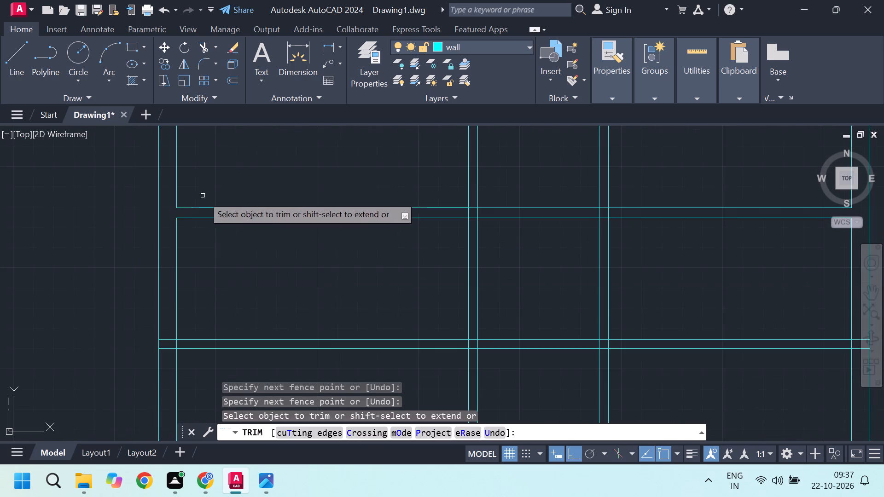
Trim the second horizontal partition's junction with the left outer wall, clearing the line pieces inside the wall.
{"action": "scroll", "coordinate": [164, 342], "scroll_direction": "up", "scroll_amount": 3}
{"action": "left_click", "coordinate": [169, 316]}
{"action": "left_click", "coordinate": [172, 391]}
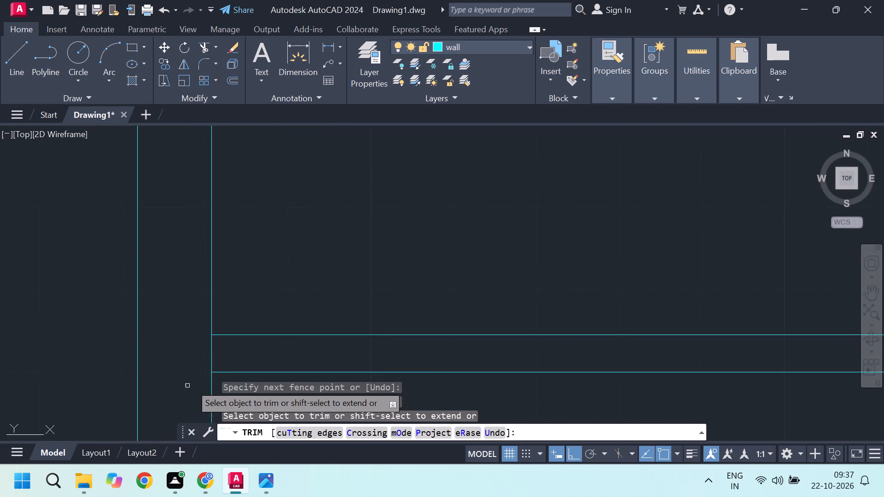
{"action": "left_click_drag", "start_coordinate": [233, 356], "coordinate": [226, 356]}
{"action": "left_click", "coordinate": [192, 347]}
{"action": "scroll", "coordinate": [204, 302], "scroll_direction": "down", "scroll_amount": 5}
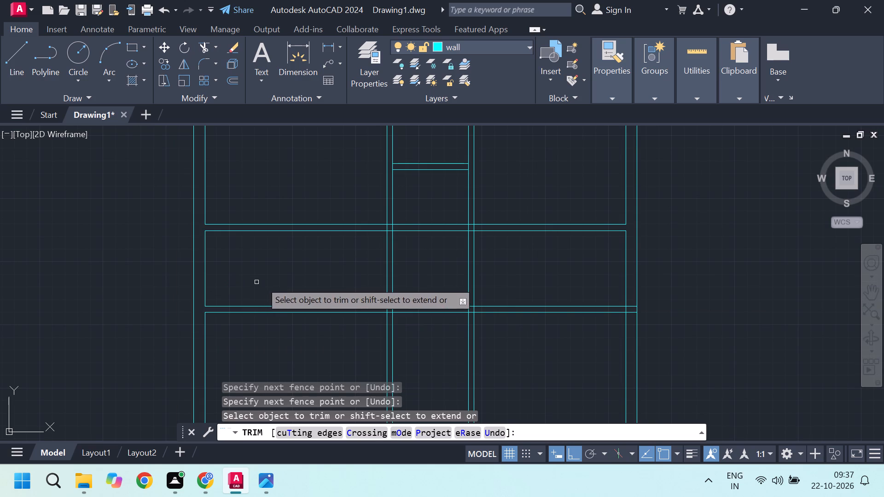
Trim the second horizontal partition back to the left room, ending it at the room-side face of the left vertical partition.
{"action": "middle_click_drag", "start_coordinate": [282, 273], "coordinate": [214, 293]}
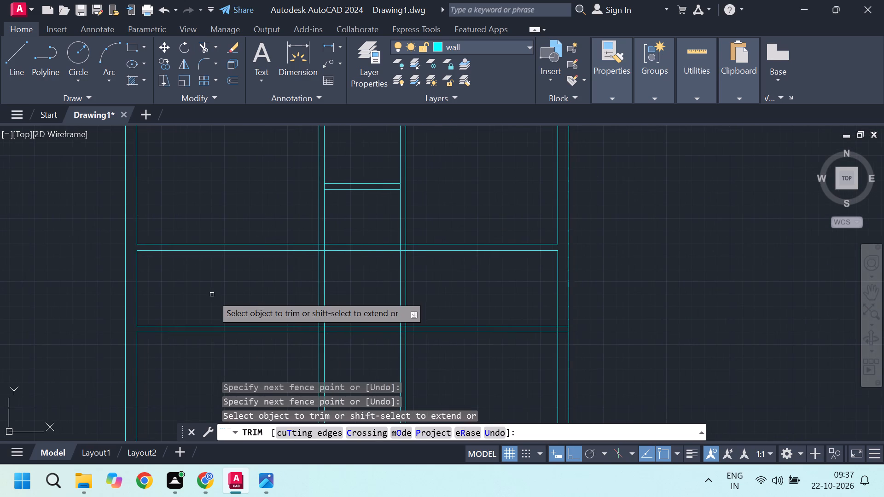
{"action": "scroll", "coordinate": [186, 278], "scroll_direction": "down", "scroll_amount": 1}
{"action": "scroll", "coordinate": [186, 278], "scroll_direction": "up", "scroll_amount": 1}
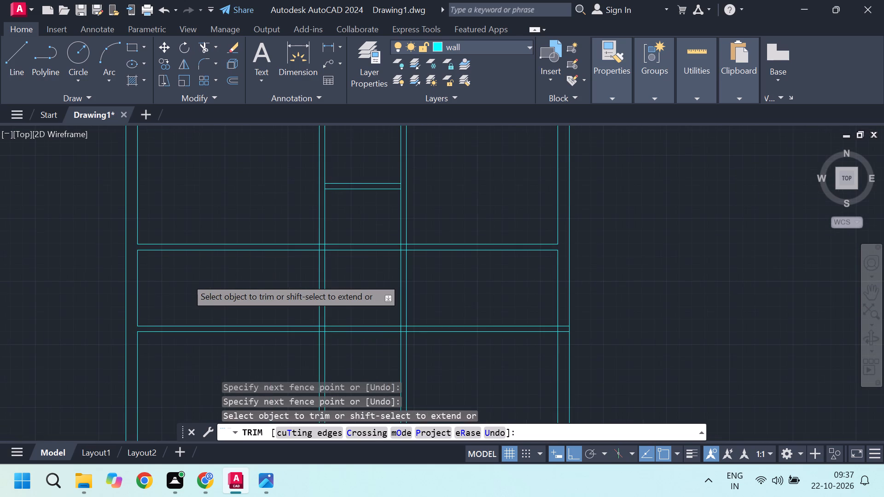
{"action": "scroll", "coordinate": [374, 322], "scroll_direction": "up", "scroll_amount": 1}
{"action": "left_click", "coordinate": [344, 298]}
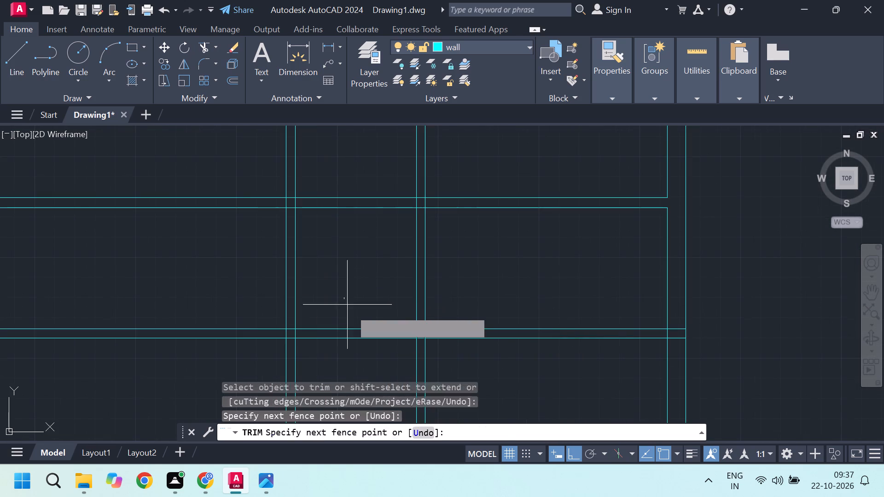
{"action": "scroll", "coordinate": [344, 324], "scroll_direction": "up", "scroll_amount": 2}
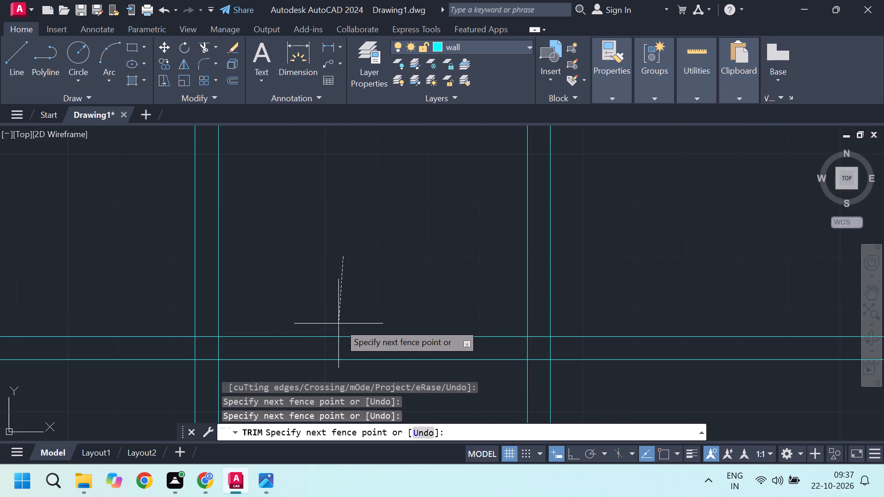
{"action": "middle_click_drag", "start_coordinate": [359, 319], "coordinate": [733, 305]}
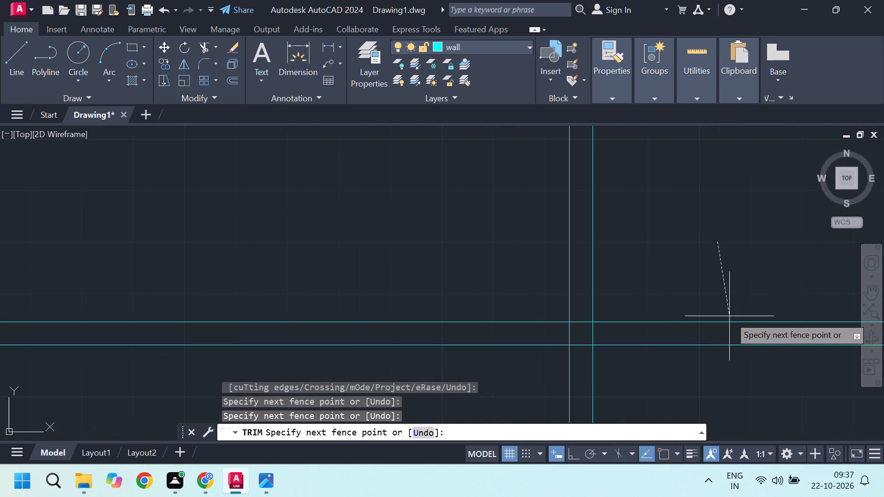
{"action": "left_click", "coordinate": [733, 376]}
{"action": "scroll", "coordinate": [651, 309], "scroll_direction": "down", "scroll_amount": 3}
{"action": "middle_click_drag", "start_coordinate": [700, 306], "coordinate": [608, 300]}
{"action": "scroll", "coordinate": [554, 313], "scroll_direction": "up", "scroll_amount": 4}
{"action": "left_click", "coordinate": [489, 251]}
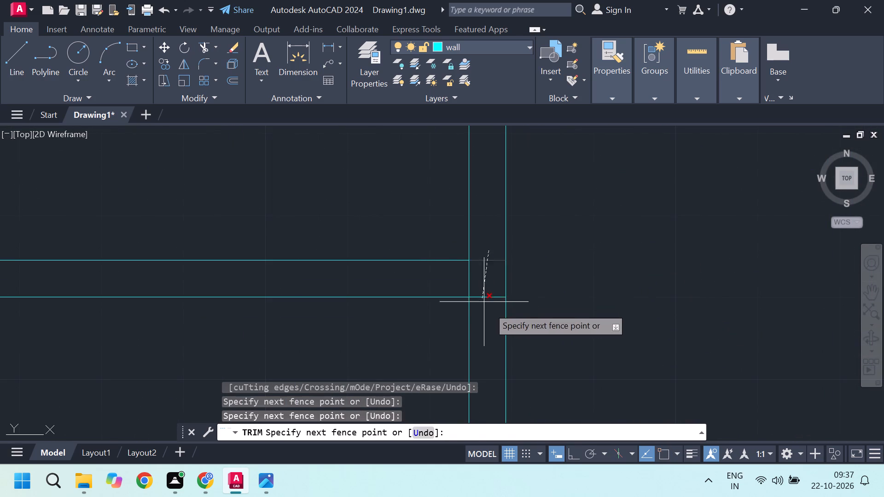
{"action": "left_click", "coordinate": [495, 316]}
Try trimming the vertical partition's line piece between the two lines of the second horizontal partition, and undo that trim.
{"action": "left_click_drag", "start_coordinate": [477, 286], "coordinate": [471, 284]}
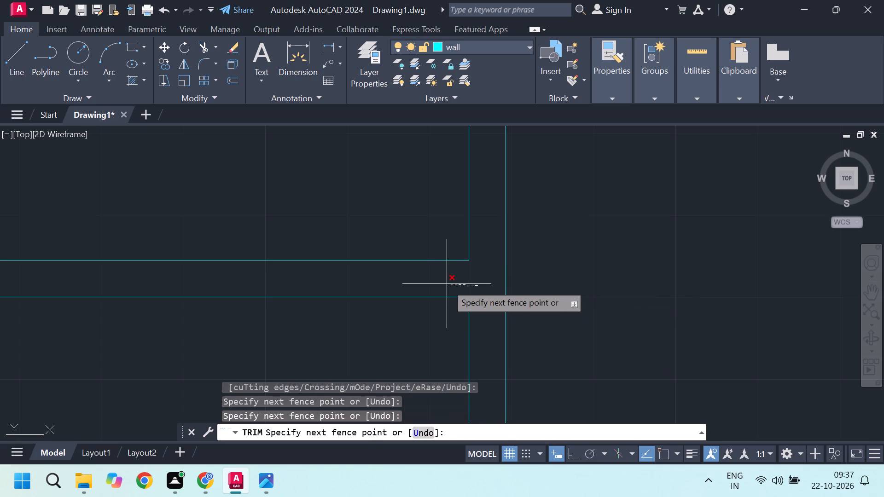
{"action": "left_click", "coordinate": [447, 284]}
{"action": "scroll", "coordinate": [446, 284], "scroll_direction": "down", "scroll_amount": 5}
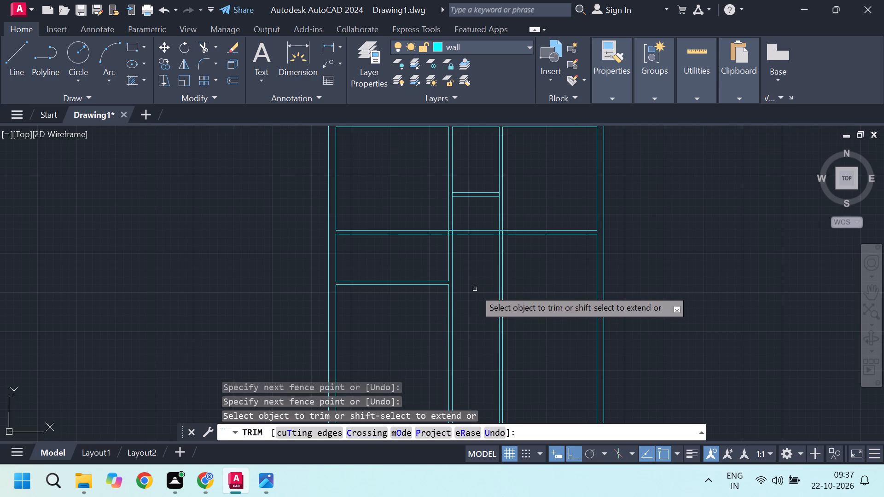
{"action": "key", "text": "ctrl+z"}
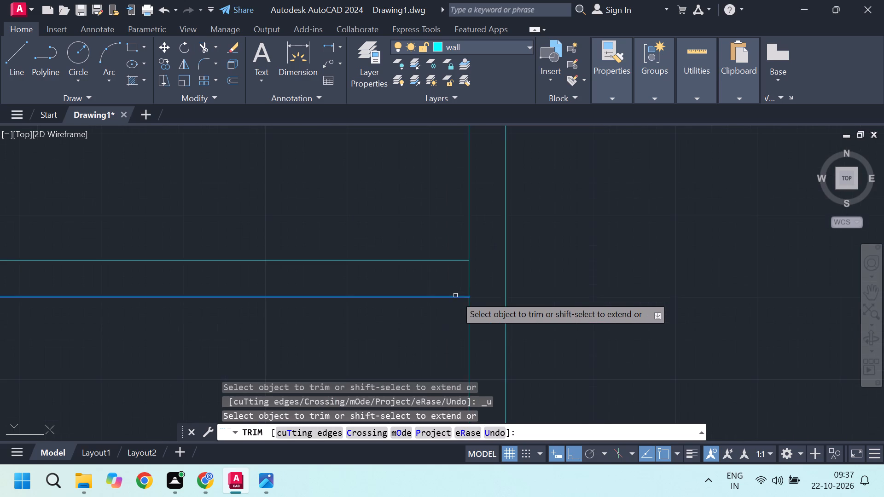
Abandon the started fence trim and undo the previous Trim command, restoring the partition lines it had cut.
{"action": "left_click", "coordinate": [528, 317]}
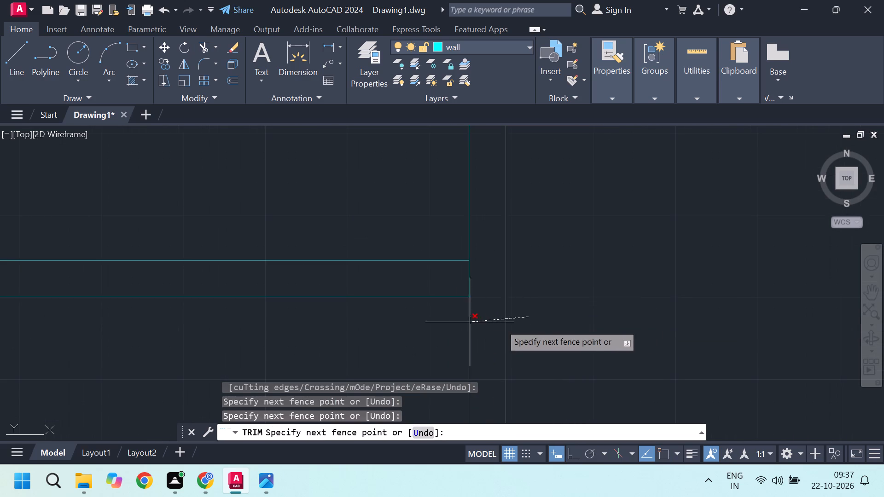
{"action": "scroll", "coordinate": [544, 312], "scroll_direction": "down", "scroll_amount": 5}
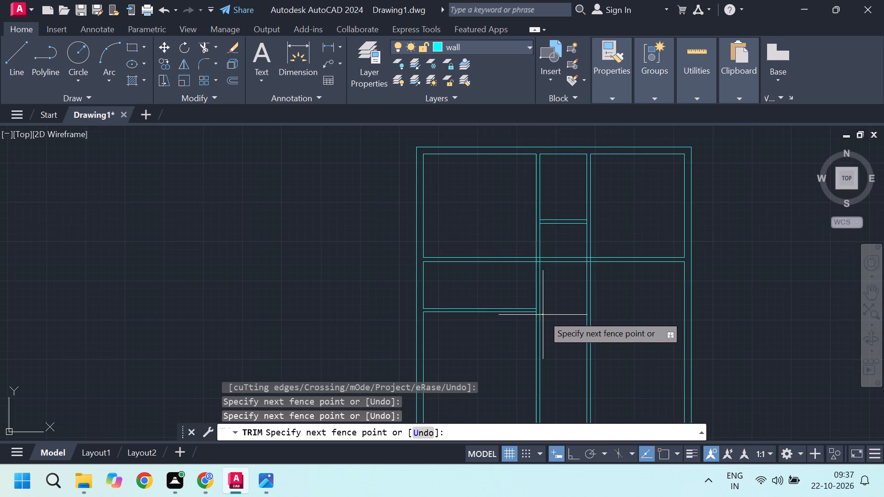
{"action": "scroll", "coordinate": [543, 315], "scroll_direction": "up", "scroll_amount": 3}
{"action": "key", "text": "Escape"}
{"action": "key", "text": "ctrl+z"}
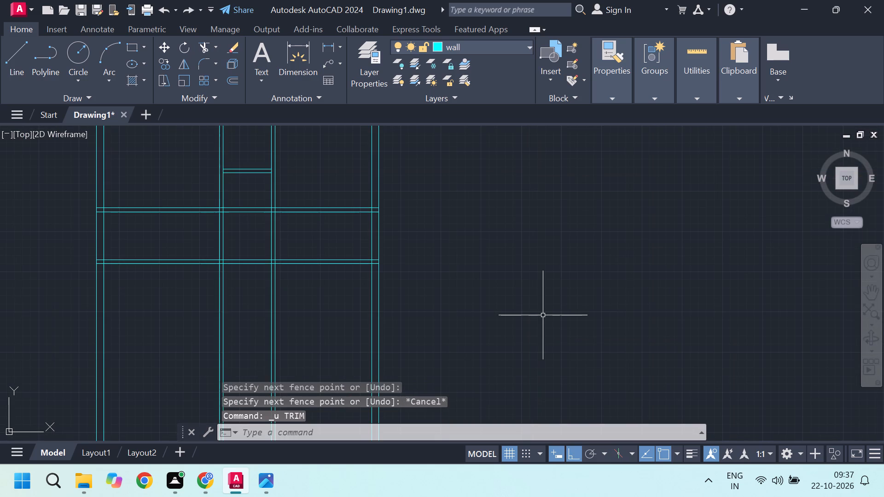
Trim away the lines of both vertical partitions below the second horizontal partition.
{"action": "scroll", "coordinate": [231, 266], "scroll_direction": "up", "scroll_amount": 2}
{"action": "middle_click_drag", "start_coordinate": [270, 280], "coordinate": [328, 277]}
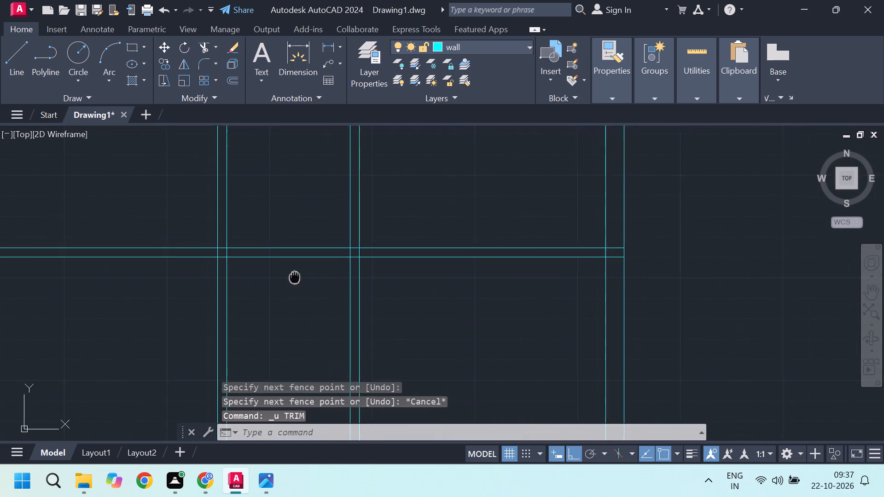
{"action": "middle_click_drag", "start_coordinate": [328, 277], "coordinate": [330, 277]}
{"action": "type", "text": "tr"}
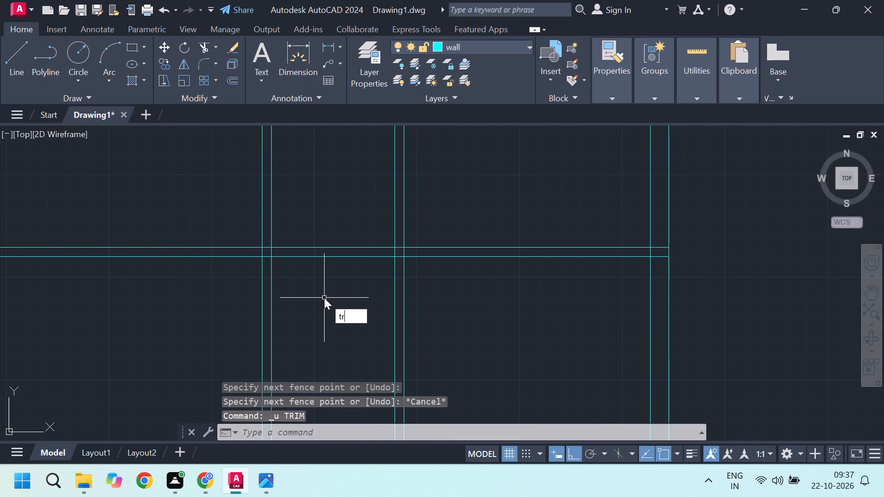
{"action": "key", "text": "Return"}
{"action": "scroll", "coordinate": [323, 297], "scroll_direction": "down", "scroll_amount": 2}
{"action": "left_click", "coordinate": [390, 315]}
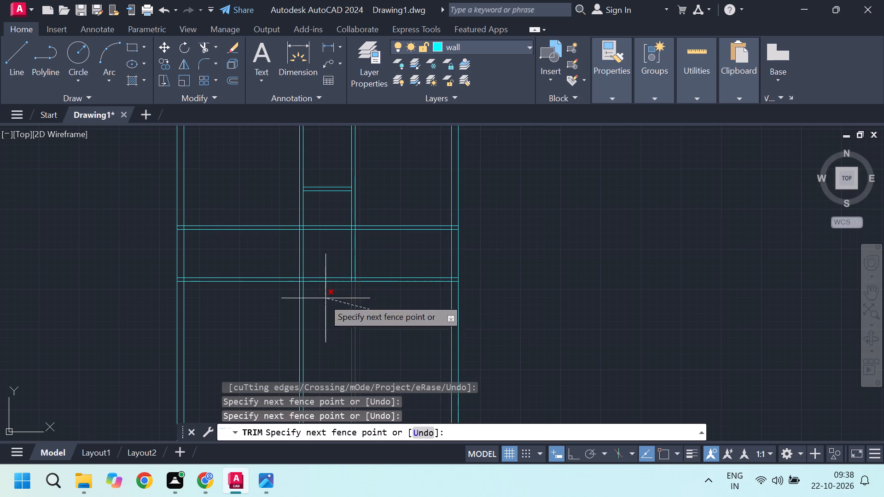
{"action": "left_click", "coordinate": [288, 313]}
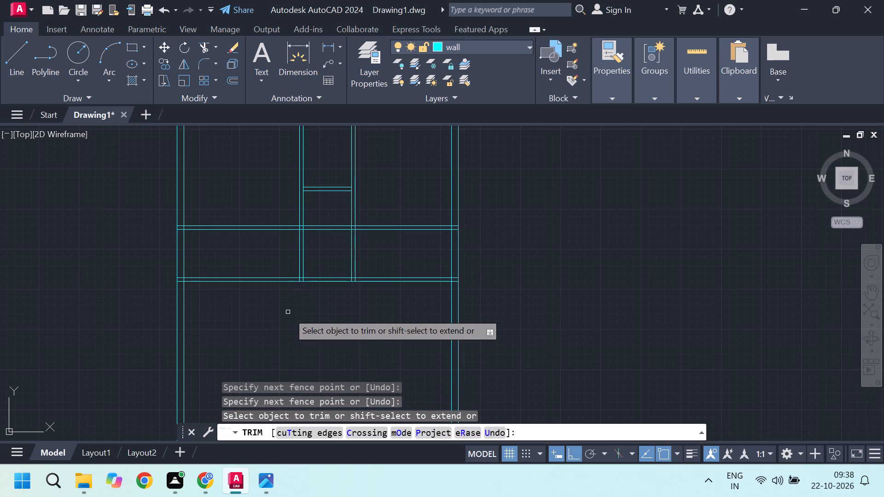
Trim the right vertical partition between the two horizontal partitions, and clear the second horizontal partition beyond the left vertical partition.
{"action": "left_click", "coordinate": [394, 248]}
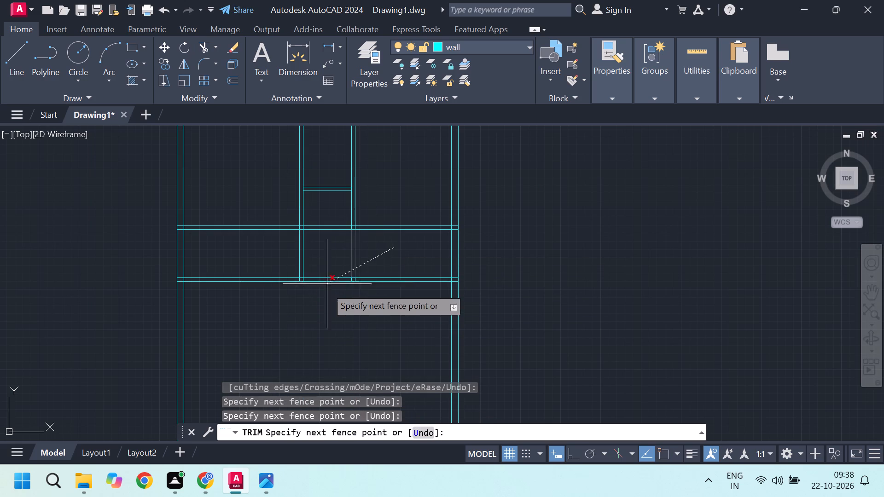
{"action": "left_click", "coordinate": [314, 291]}
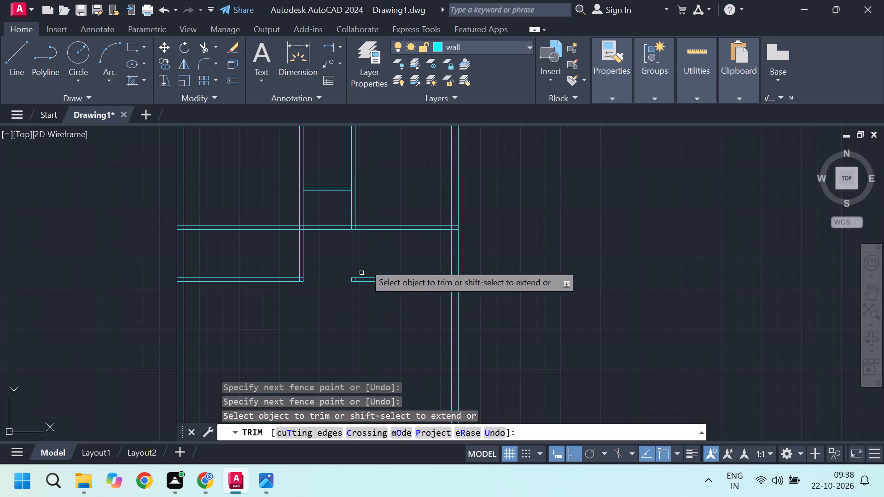
{"action": "scroll", "coordinate": [367, 268], "scroll_direction": "up", "scroll_amount": 3}
{"action": "middle_click_drag", "start_coordinate": [354, 272], "coordinate": [586, 280]}
{"action": "left_click_drag", "start_coordinate": [583, 280], "coordinate": [573, 302]}
{"action": "left_click_drag", "start_coordinate": [592, 251], "coordinate": [548, 338]}
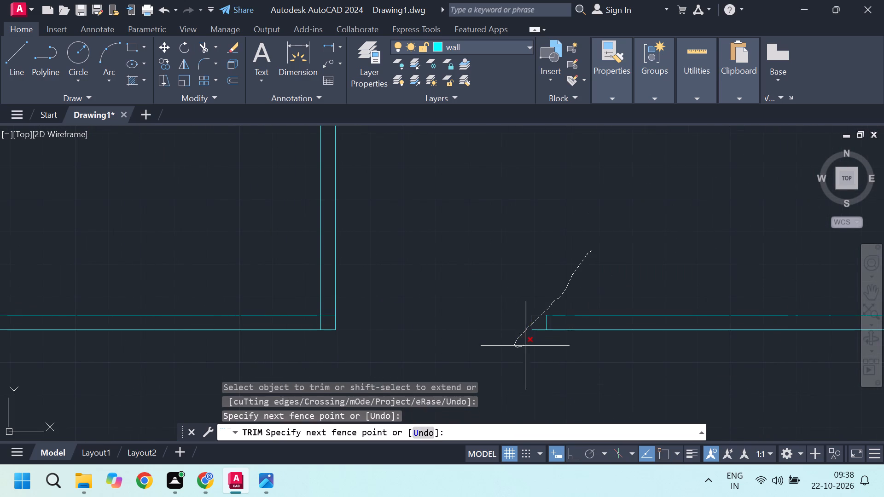
{"action": "left_click_drag", "start_coordinate": [548, 338], "coordinate": [550, 321]}
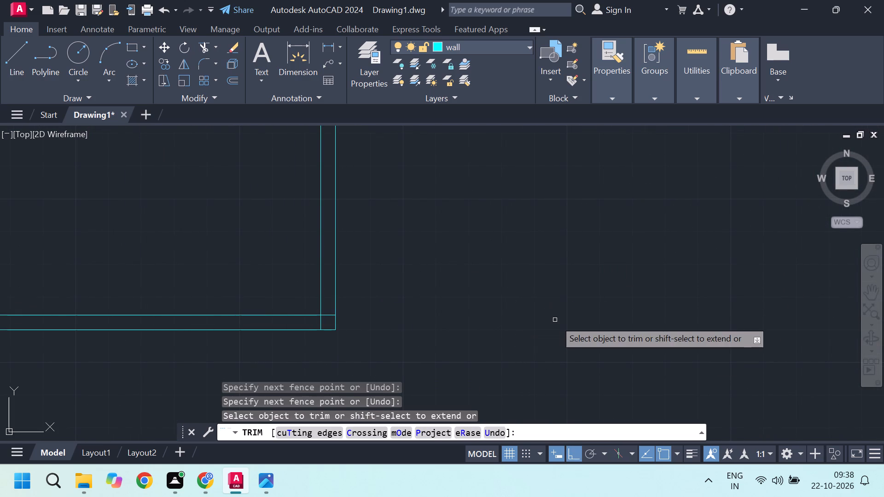
Trim the upper horizontal partition's two lines between the left and right vertical partitions to open the passage.
{"action": "scroll", "coordinate": [537, 321], "scroll_direction": "down", "scroll_amount": 6}
{"action": "scroll", "coordinate": [526, 319], "scroll_direction": "up", "scroll_amount": 1}
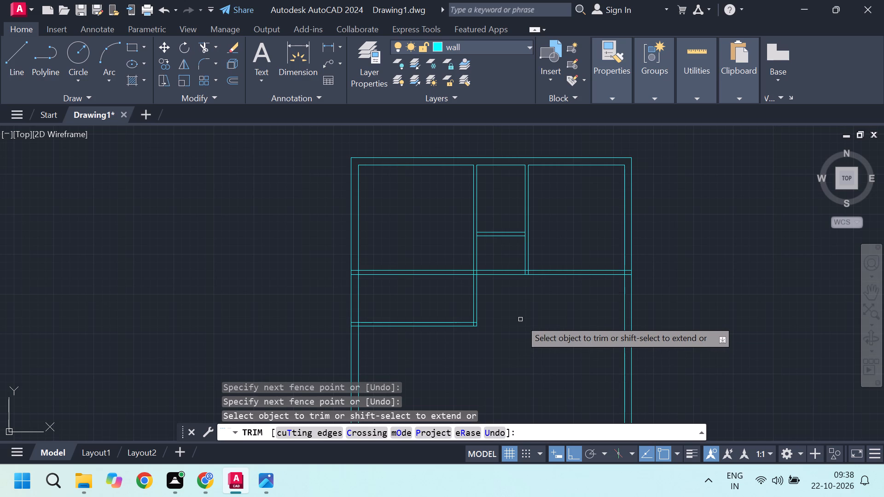
{"action": "middle_click_drag", "start_coordinate": [508, 306], "coordinate": [466, 340]}
{"action": "scroll", "coordinate": [464, 315], "scroll_direction": "up", "scroll_amount": 3}
{"action": "left_click", "coordinate": [465, 314]}
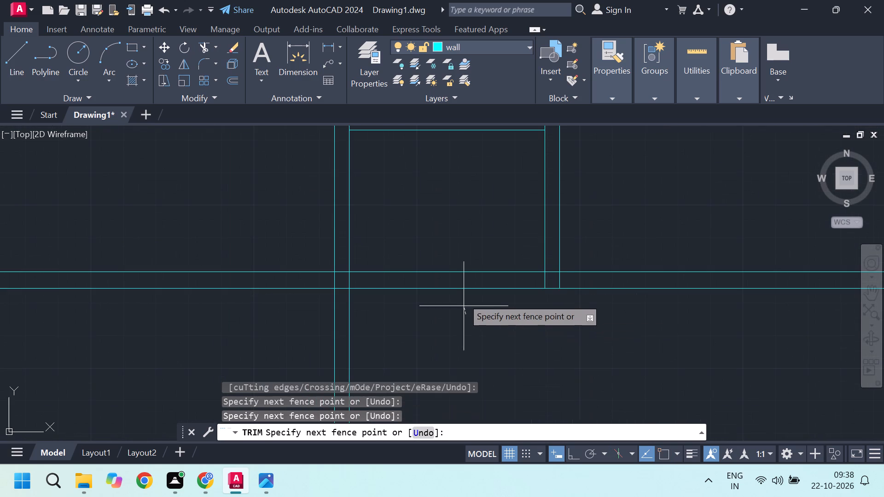
{"action": "left_click", "coordinate": [452, 258]}
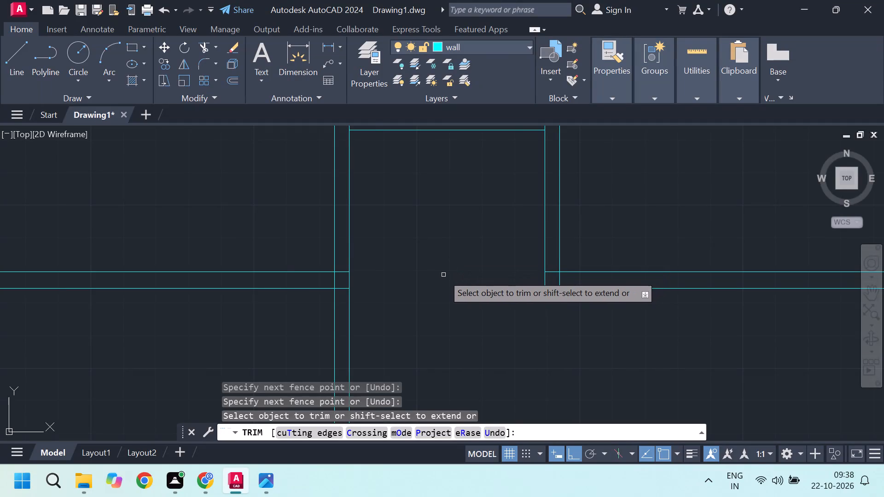
Trim the line pieces inside the corner where the right vertical partition meets the upper horizontal partition.
{"action": "scroll", "coordinate": [443, 274], "scroll_direction": "down", "scroll_amount": 1}
{"action": "scroll", "coordinate": [523, 284], "scroll_direction": "up", "scroll_amount": 2}
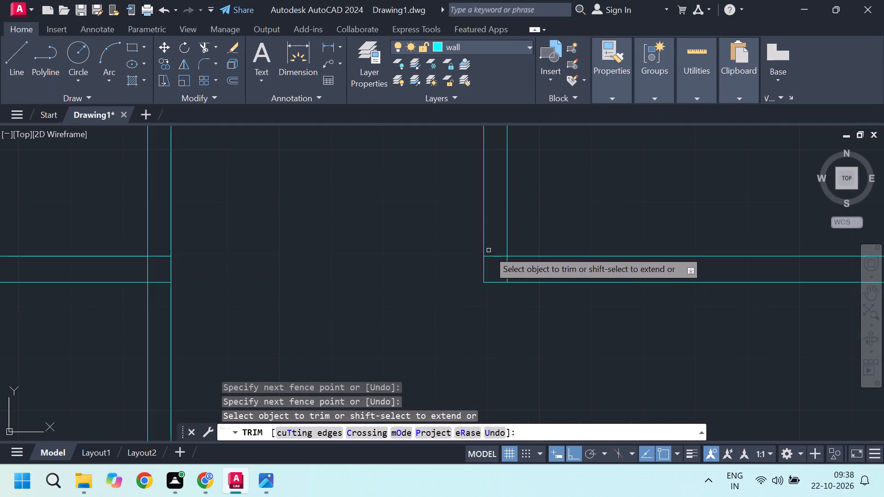
{"action": "left_click", "coordinate": [489, 250]}
{"action": "left_click", "coordinate": [499, 266]}
{"action": "left_click_drag", "start_coordinate": [521, 268], "coordinate": [514, 270]}
{"action": "left_click", "coordinate": [503, 272]}
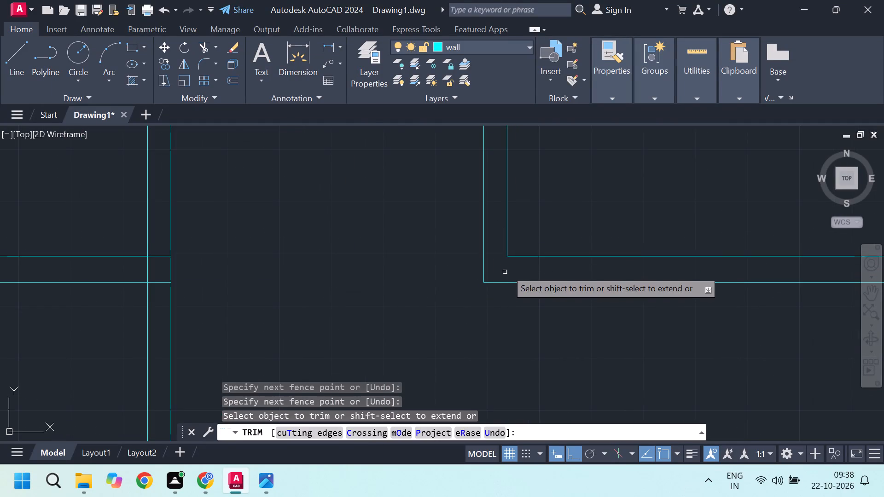
Offset the left outer wall's inner line 7' into the plan, and offset that copy 4.5" for a new vertical partition.
{"action": "scroll", "coordinate": [507, 269], "scroll_direction": "down", "scroll_amount": 2}
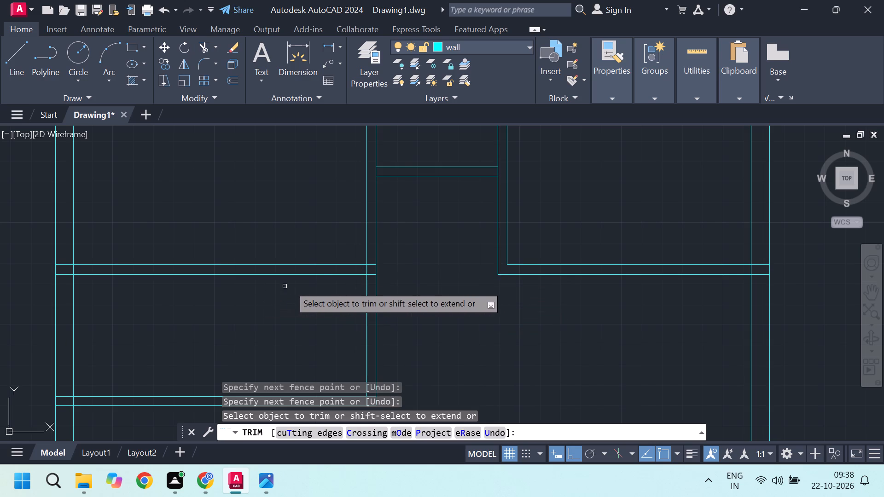
{"action": "scroll", "coordinate": [297, 285], "scroll_direction": "down", "scroll_amount": 1}
{"action": "scroll", "coordinate": [268, 301], "scroll_direction": "up", "scroll_amount": 1}
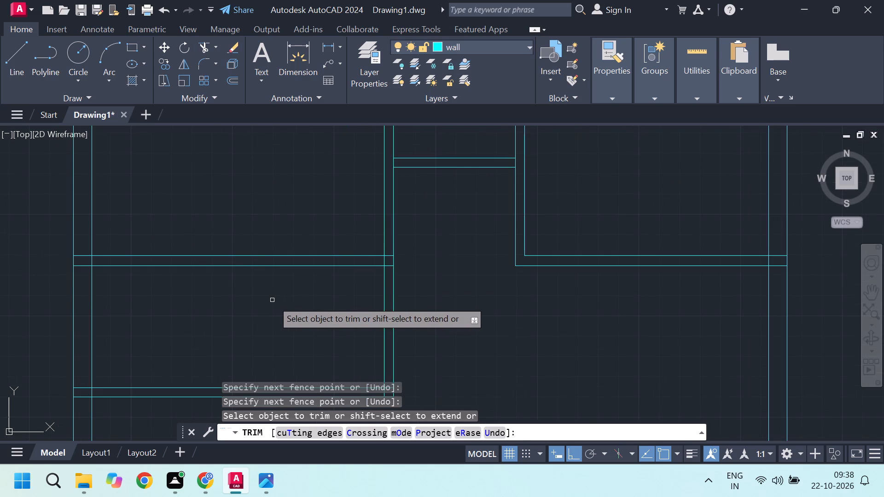
{"action": "key", "text": "space"}
{"action": "key", "text": "o"}
{"action": "key", "text": "Return"}
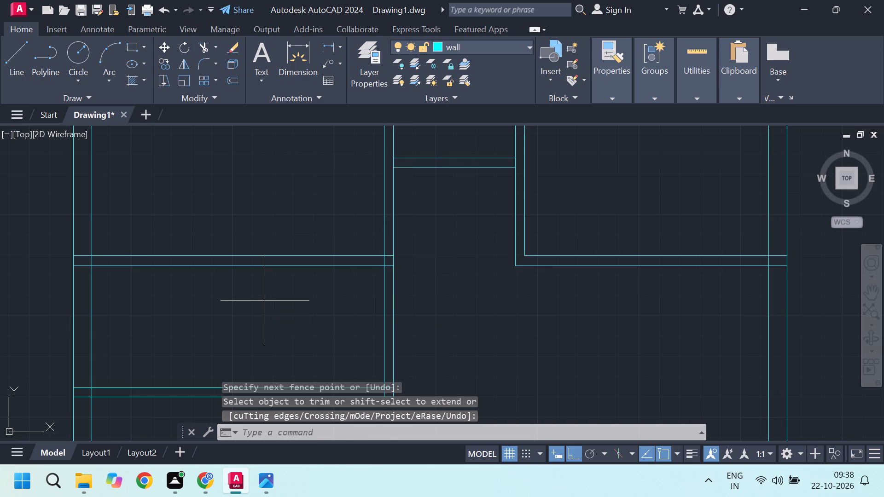
{"action": "key", "text": "Return"}
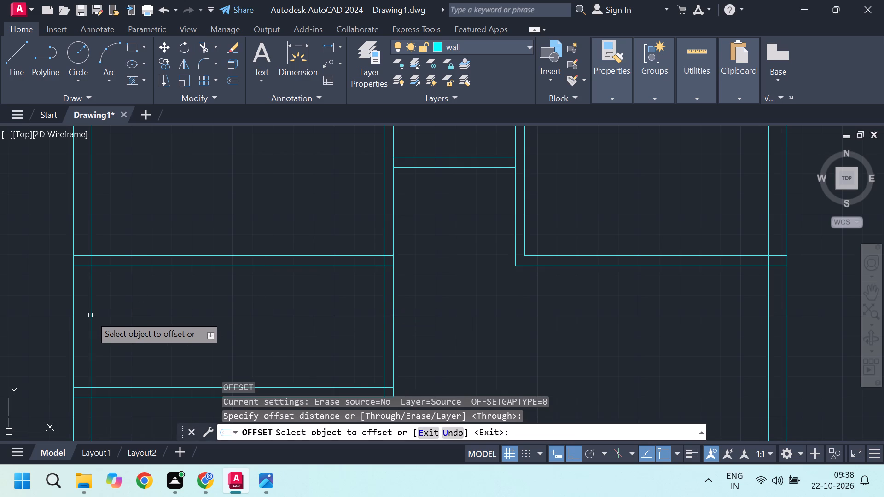
{"action": "left_click", "coordinate": [90, 315]}
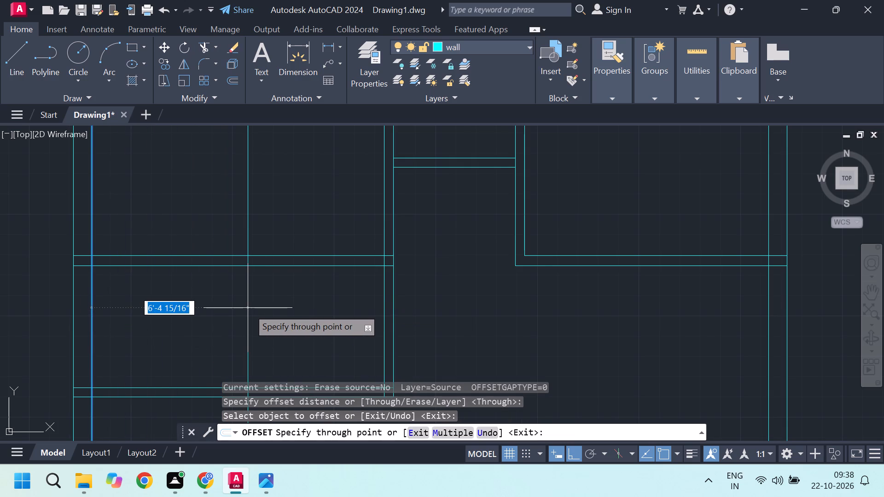
{"action": "type", "text": "7'"}
{"action": "key", "text": "Return"}
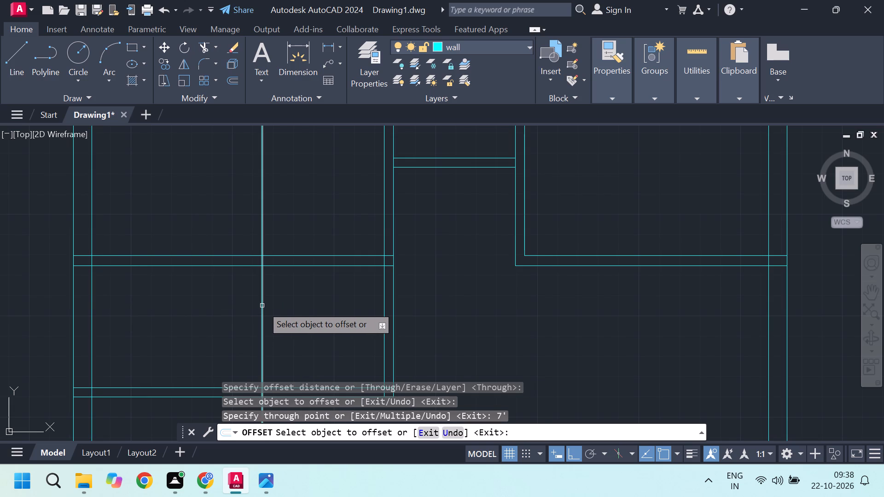
{"action": "left_click", "coordinate": [262, 306]}
{"action": "type", "text": "4.5"}
{"action": "key", "text": "Return"}
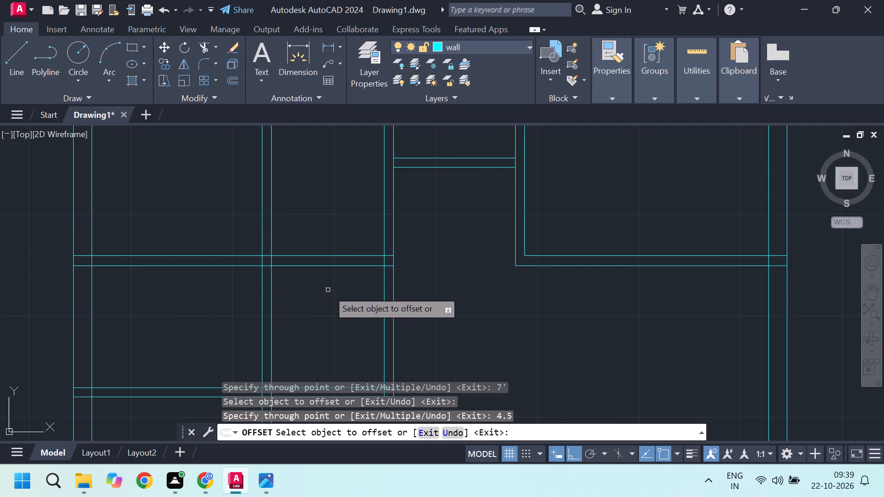
Trim both horizontal partitions between the new vertical partition and the old left vertical partition.
{"action": "scroll", "coordinate": [325, 290], "scroll_direction": "down", "scroll_amount": 2}
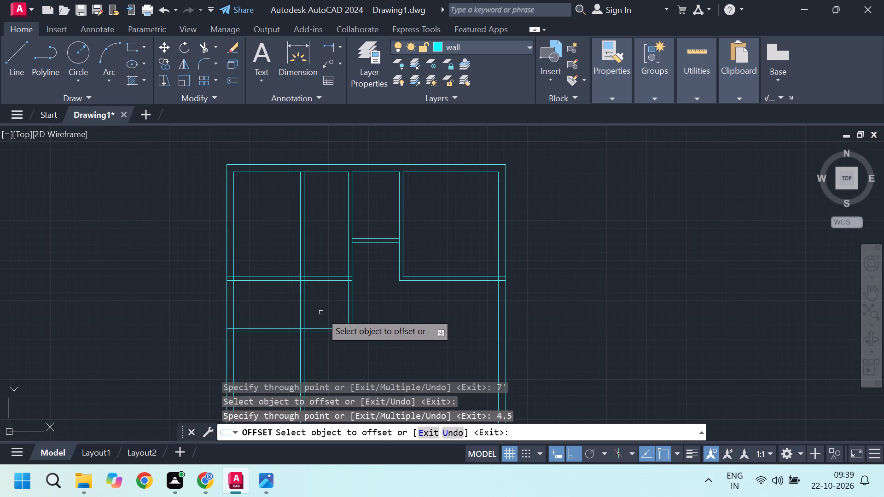
{"action": "scroll", "coordinate": [311, 334], "scroll_direction": "up", "scroll_amount": 2}
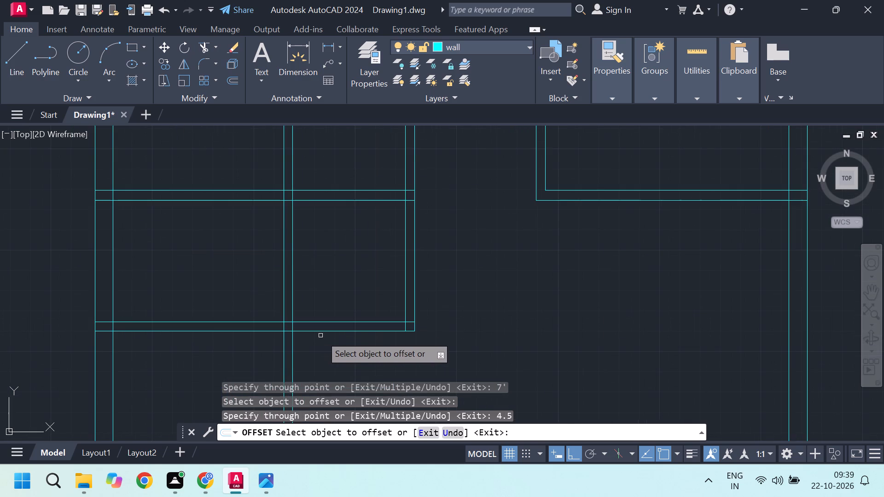
{"action": "key", "text": "space"}
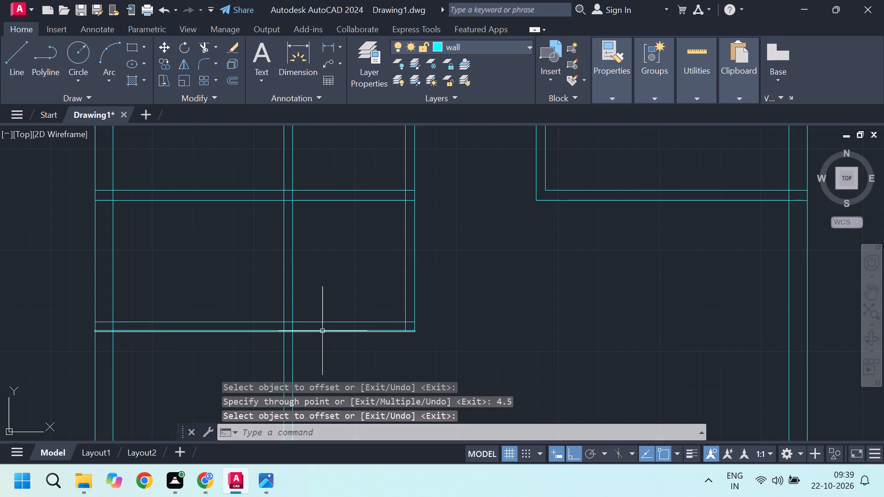
{"action": "type", "text": "tr"}
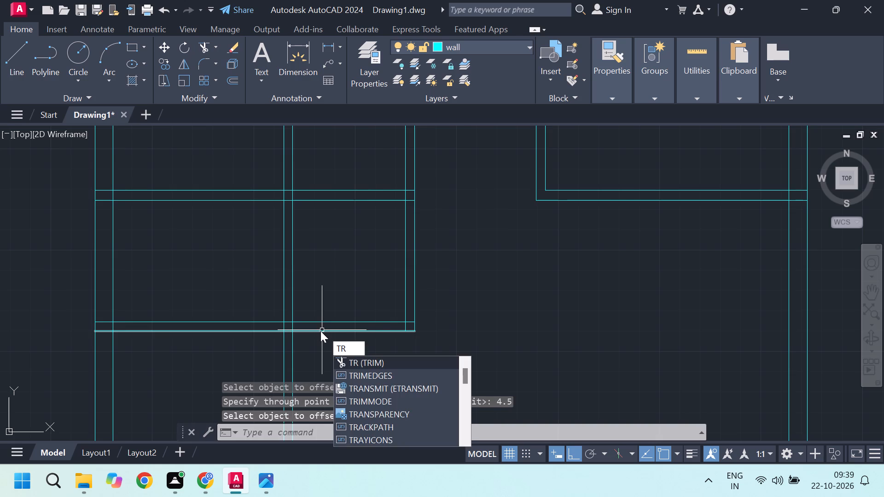
{"action": "key", "text": "Return"}
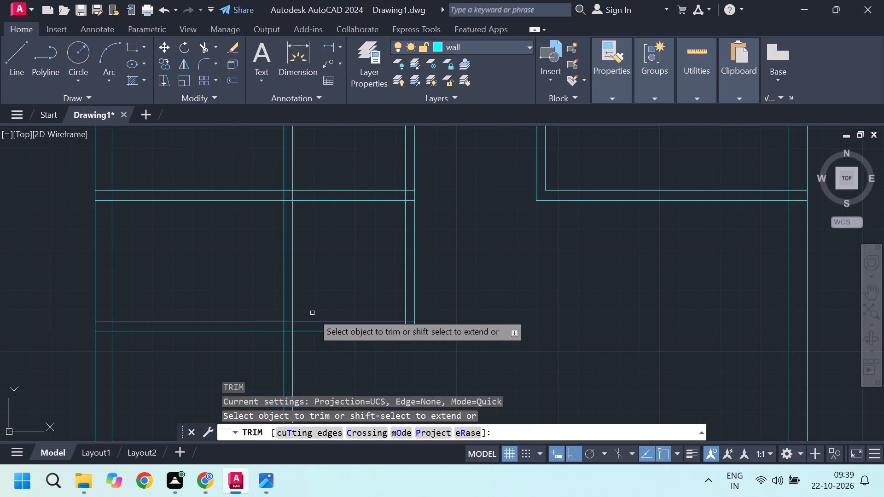
{"action": "left_click", "coordinate": [344, 349]}
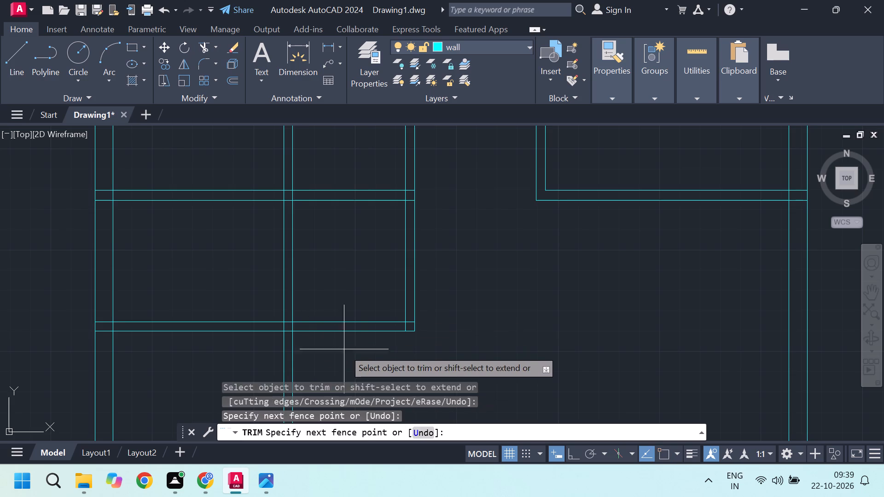
{"action": "left_click", "coordinate": [357, 310]}
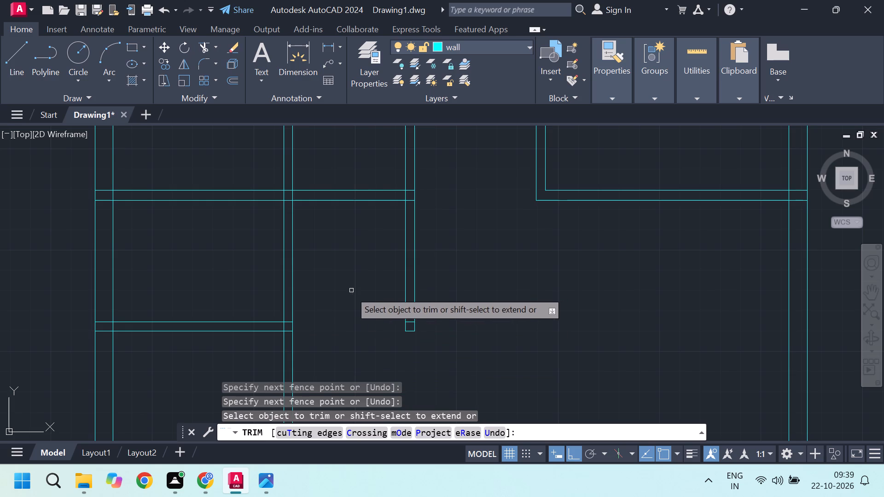
{"action": "middle_click_drag", "start_coordinate": [341, 269], "coordinate": [302, 357]}
{"action": "left_click", "coordinate": [311, 341]}
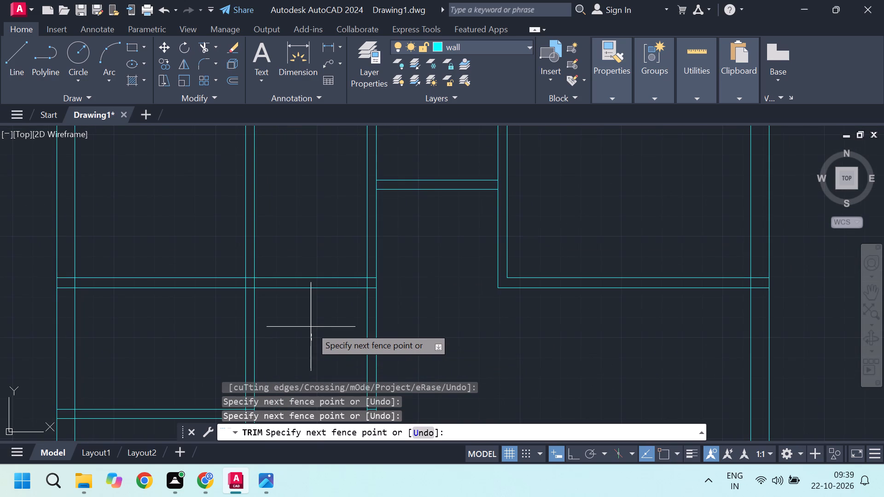
{"action": "left_click", "coordinate": [308, 272]}
Trim the new vertical partition's two lines above the upper horizontal partition and below the lower one.
{"action": "scroll", "coordinate": [311, 277], "scroll_direction": "down", "scroll_amount": 2}
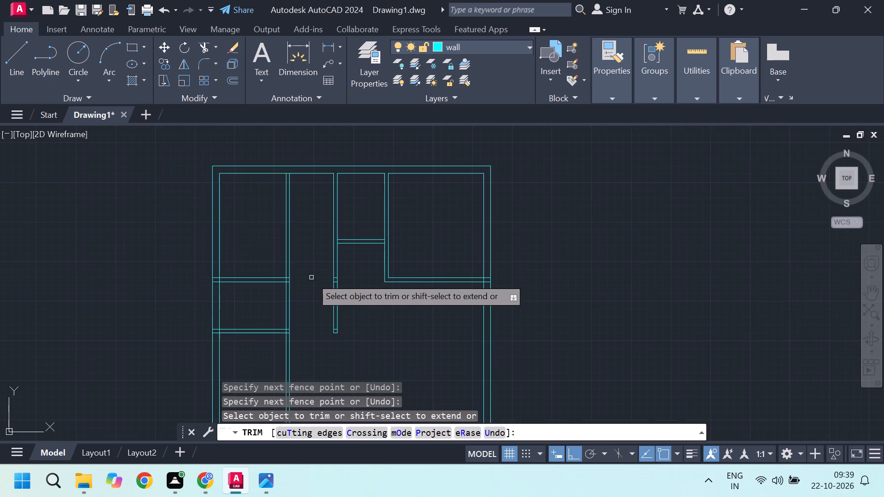
{"action": "scroll", "coordinate": [311, 277], "scroll_direction": "up", "scroll_amount": 1}
{"action": "scroll", "coordinate": [315, 306], "scroll_direction": "down", "scroll_amount": 1}
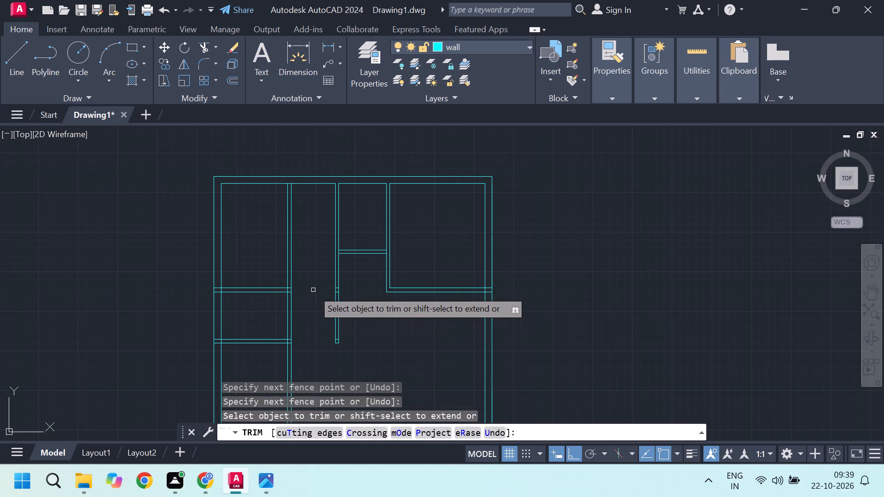
{"action": "left_click", "coordinate": [312, 266]}
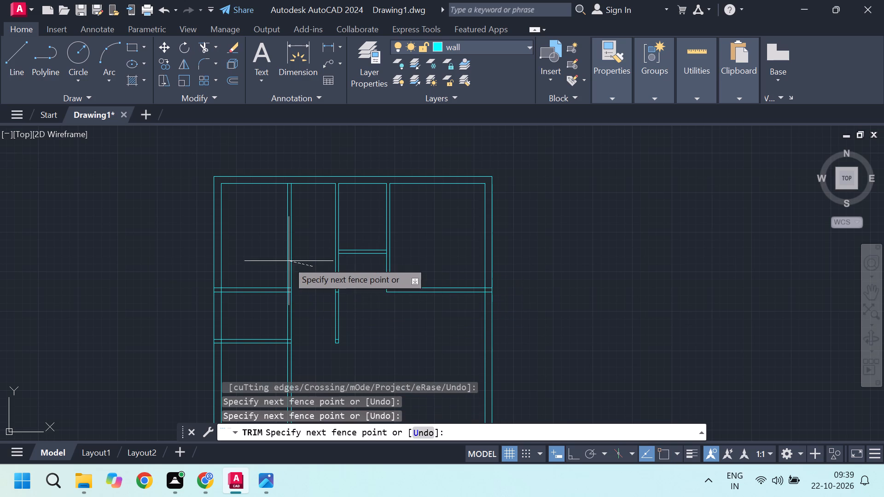
{"action": "left_click", "coordinate": [280, 261]}
{"action": "left_click", "coordinate": [305, 350]}
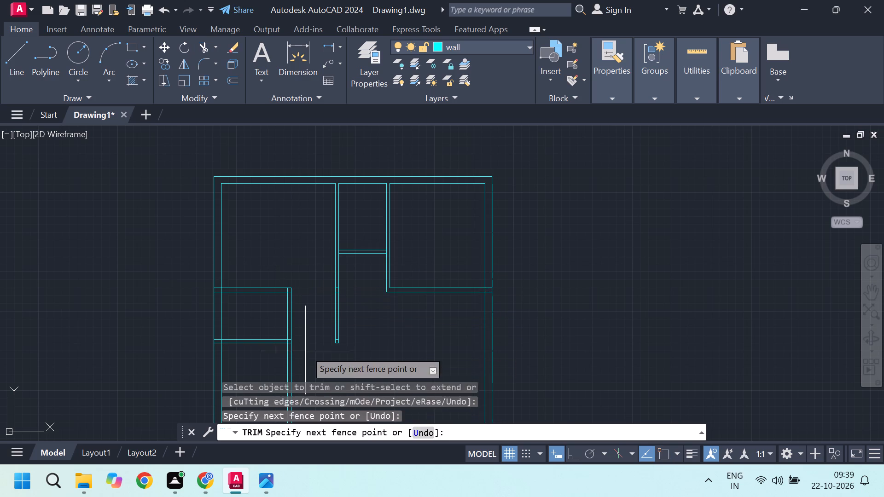
{"action": "left_click", "coordinate": [271, 358]}
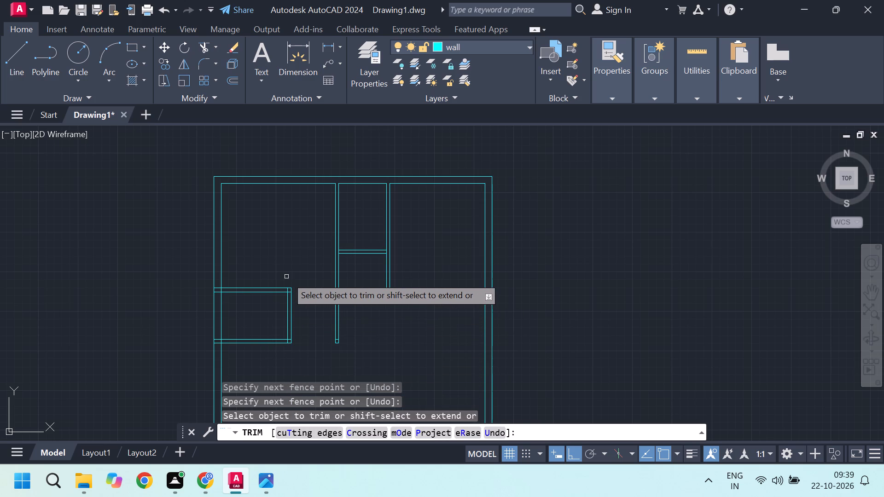
{"action": "key", "text": "Escape"}
{"action": "key", "text": "Escape"}
{"action": "key", "text": "Escape"}
Draw a 4.5" cross partition between the two vertical partitions, starting 2' above the left one's bottom corner.
{"action": "scroll", "coordinate": [303, 327], "scroll_direction": "up", "scroll_amount": 1}
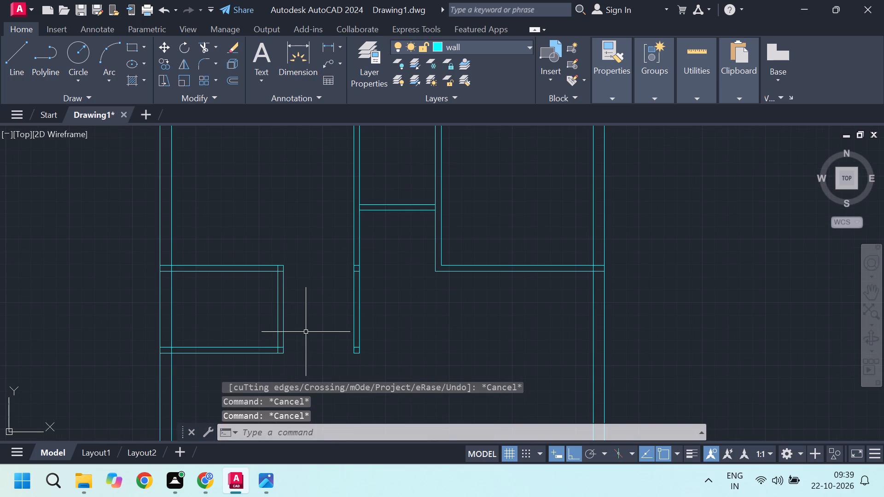
{"action": "scroll", "coordinate": [291, 308], "scroll_direction": "up", "scroll_amount": 2}
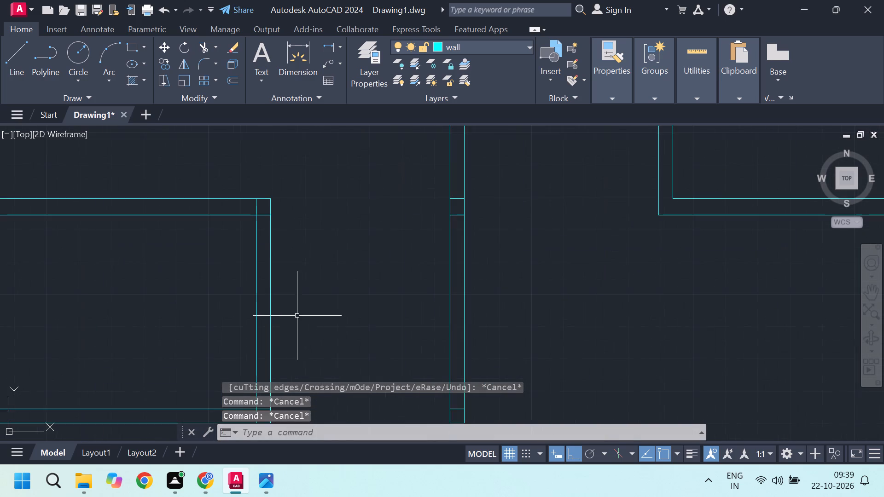
{"action": "scroll", "coordinate": [323, 287], "scroll_direction": "down", "scroll_amount": 2}
{"action": "scroll", "coordinate": [313, 322], "scroll_direction": "up", "scroll_amount": 1}
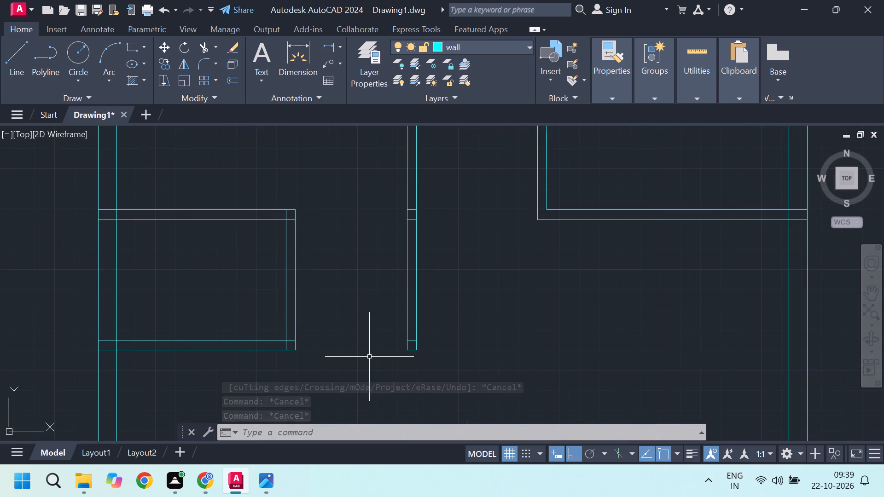
{"action": "key", "text": "l"}
{"action": "key", "text": "Return"}
{"action": "scroll", "coordinate": [338, 349], "scroll_direction": "up", "scroll_amount": 2}
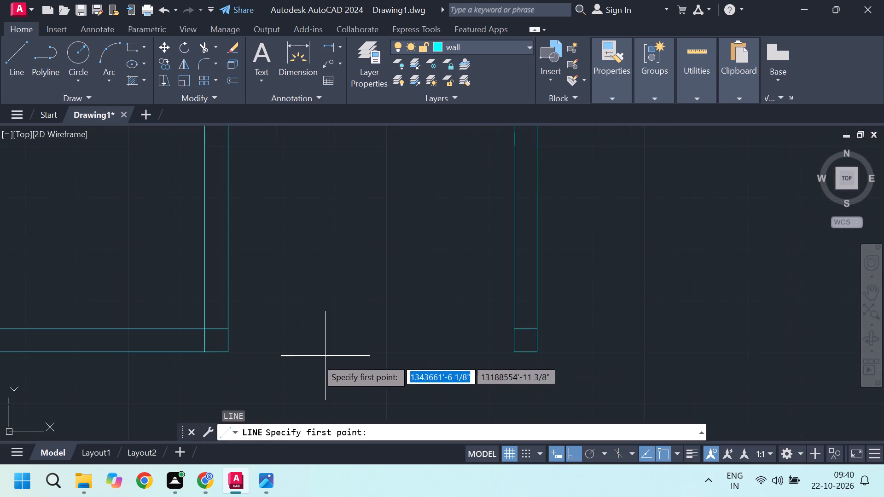
{"action": "left_click", "coordinate": [226, 353]}
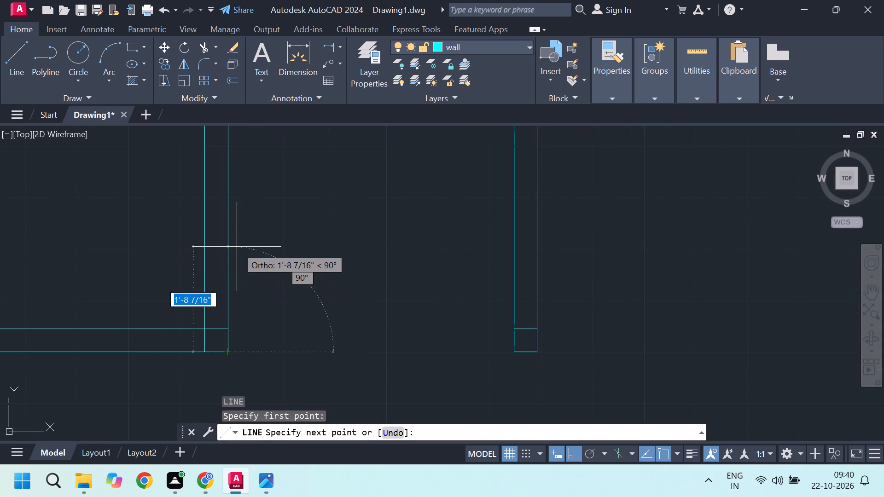
{"action": "key", "text": "2"}
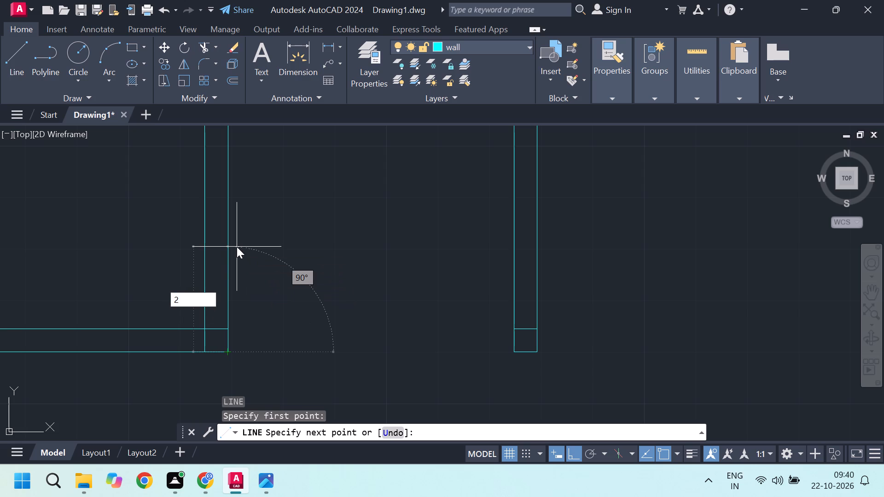
{"action": "key", "text": "apostrophe"}
{"action": "key", "text": "Return"}
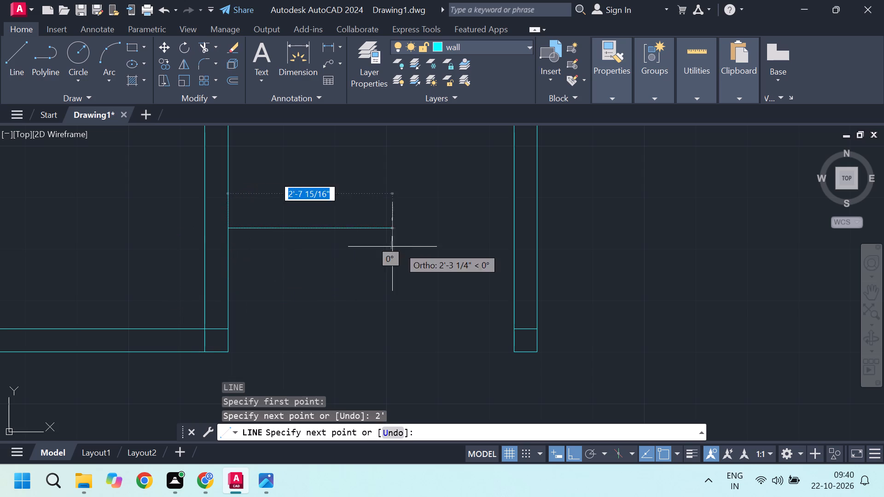
{"action": "left_click", "coordinate": [513, 231]}
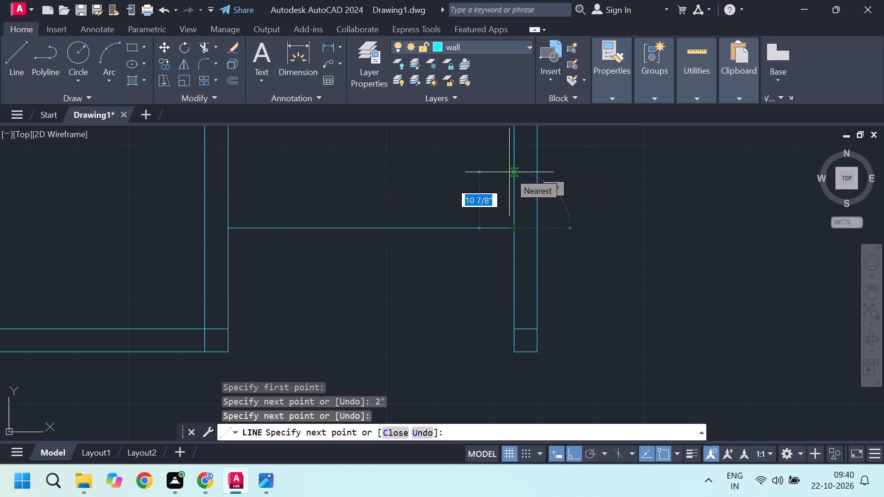
{"action": "key", "text": "4"}
{"action": "key", "text": "period"}
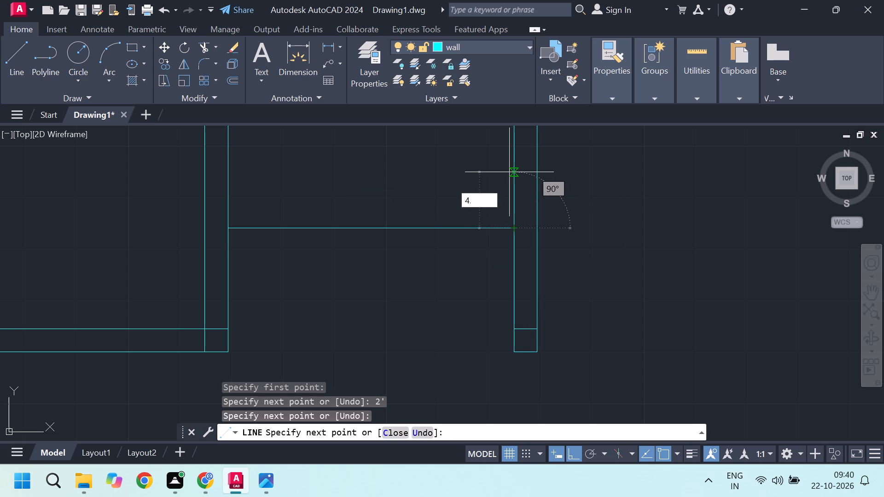
{"action": "key", "text": "5"}
{"action": "key", "text": "Return"}
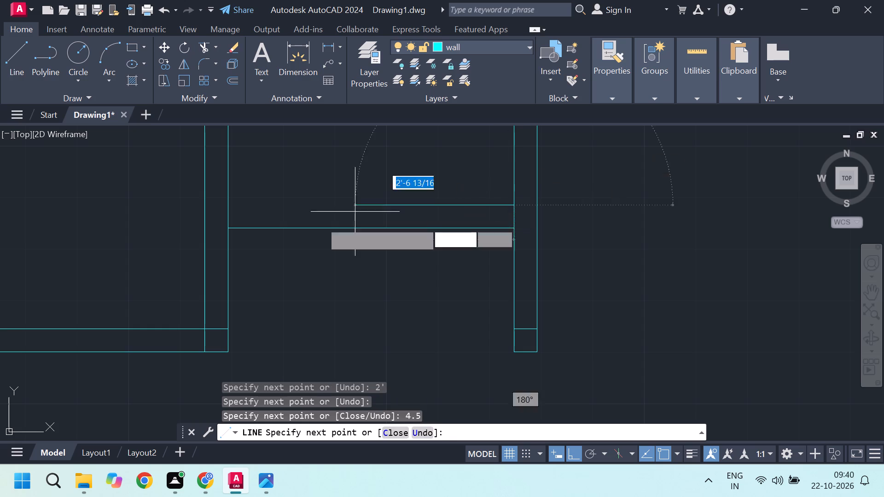
{"action": "left_click", "coordinate": [232, 206]}
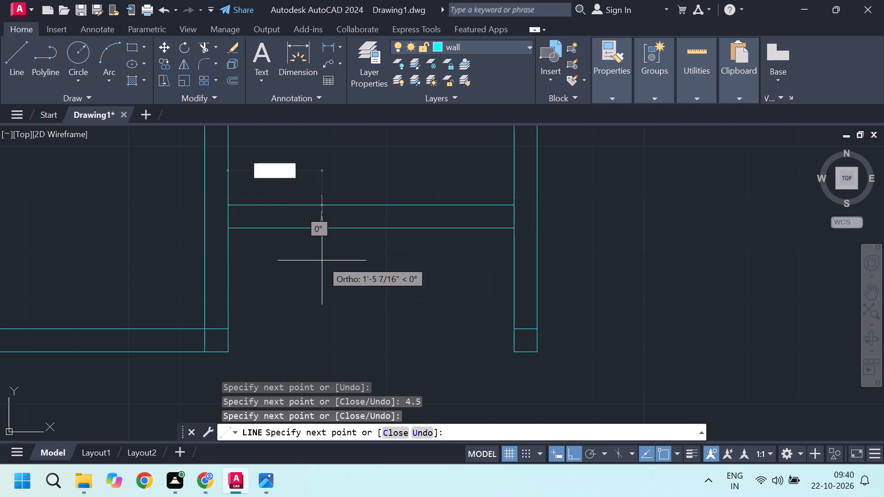
{"action": "key", "text": "grave"}
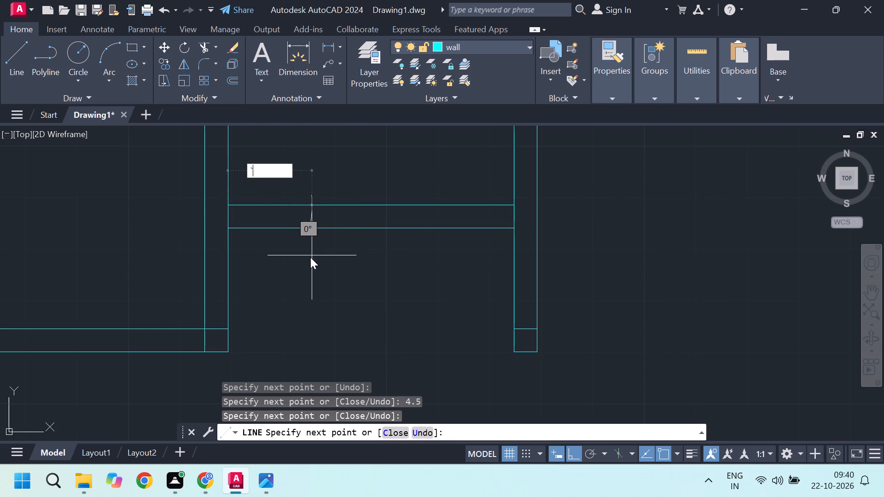
{"action": "key", "text": "Escape"}
{"action": "key", "text": "Escape"}
Trim the leftover short horizontal lines inside the right vertical partition, at the upper partition's level and near its bottom end.
{"action": "scroll", "coordinate": [317, 312], "scroll_direction": "down", "scroll_amount": 2}
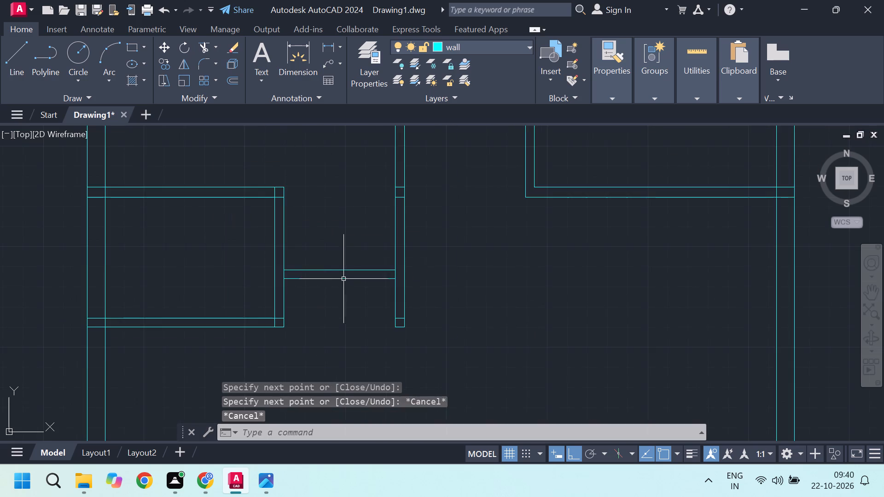
{"action": "scroll", "coordinate": [351, 271], "scroll_direction": "up", "scroll_amount": 1}
{"action": "scroll", "coordinate": [312, 277], "scroll_direction": "down", "scroll_amount": 2}
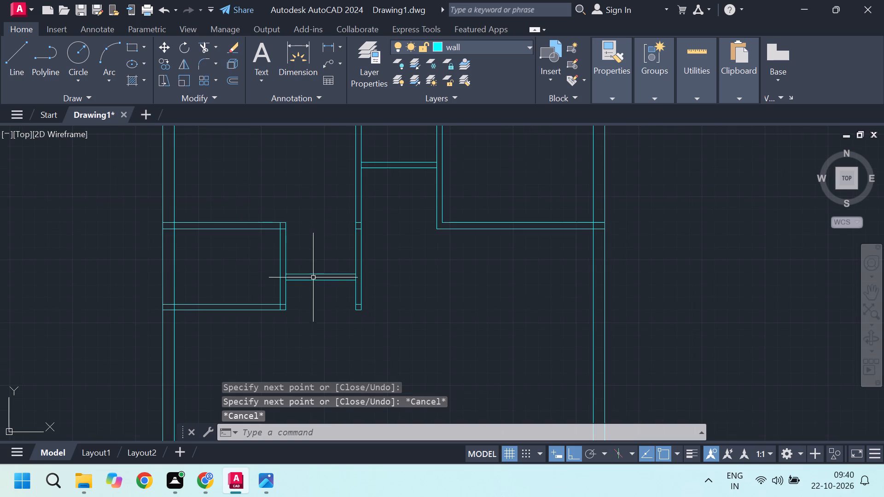
{"action": "scroll", "coordinate": [290, 216], "scroll_direction": "up", "scroll_amount": 1}
{"action": "scroll", "coordinate": [322, 239], "scroll_direction": "down", "scroll_amount": 1}
{"action": "scroll", "coordinate": [334, 249], "scroll_direction": "up", "scroll_amount": 1}
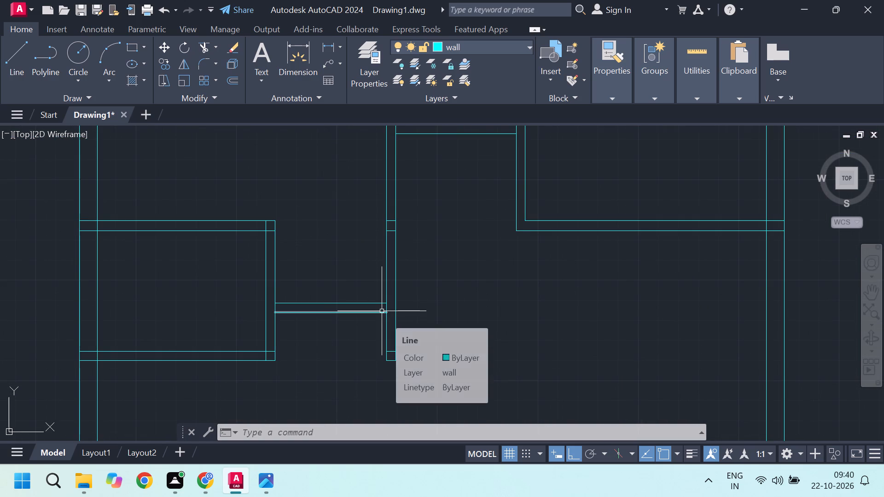
{"action": "type", "text": "tr"}
{"action": "key", "text": "Return"}
{"action": "scroll", "coordinate": [391, 223], "scroll_direction": "up", "scroll_amount": 2}
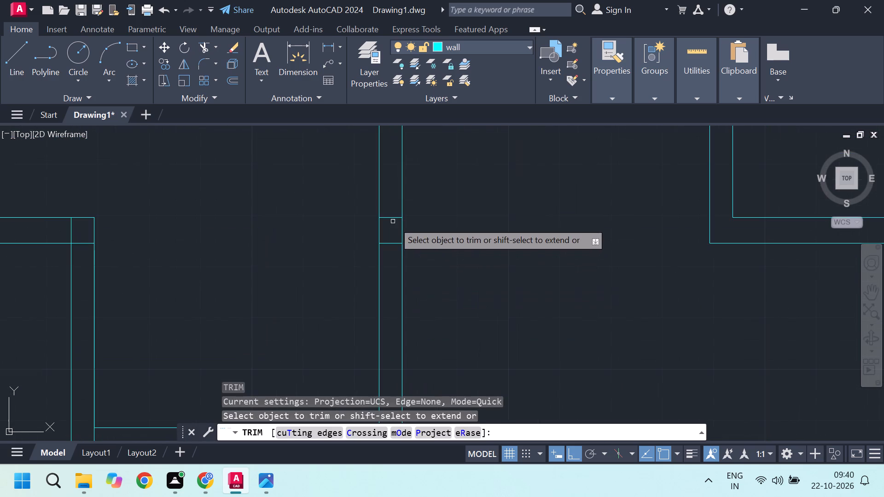
{"action": "left_click", "coordinate": [389, 199]}
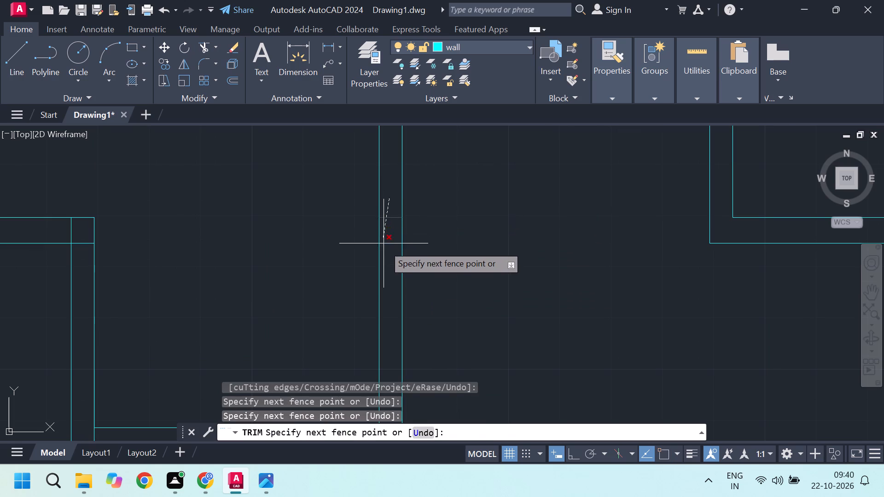
{"action": "left_click", "coordinate": [385, 254]}
{"action": "scroll", "coordinate": [380, 198], "scroll_direction": "down", "scroll_amount": 3}
{"action": "scroll", "coordinate": [378, 269], "scroll_direction": "up", "scroll_amount": 2}
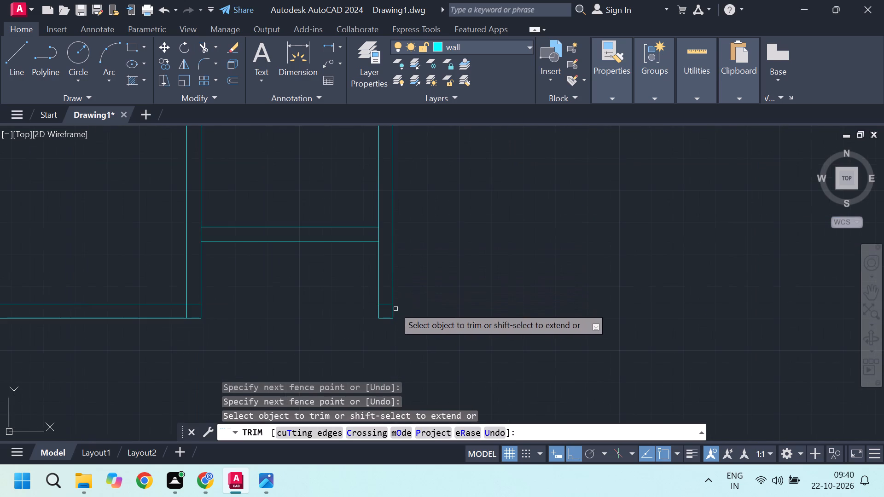
{"action": "scroll", "coordinate": [379, 305], "scroll_direction": "up", "scroll_amount": 2}
{"action": "left_click", "coordinate": [395, 299]}
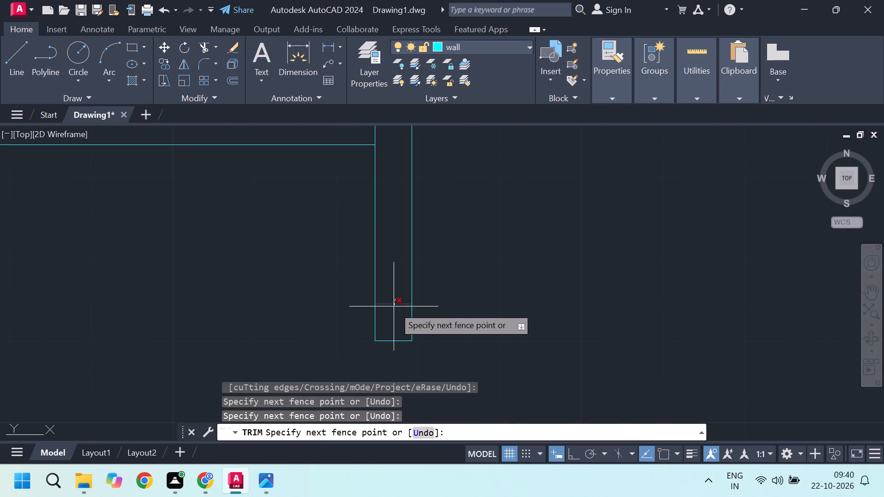
{"action": "left_click", "coordinate": [394, 308]}
Trim the vertical line piece between the cross partition's two lines where it meets the right vertical partition.
{"action": "scroll", "coordinate": [399, 306], "scroll_direction": "down", "scroll_amount": 3}
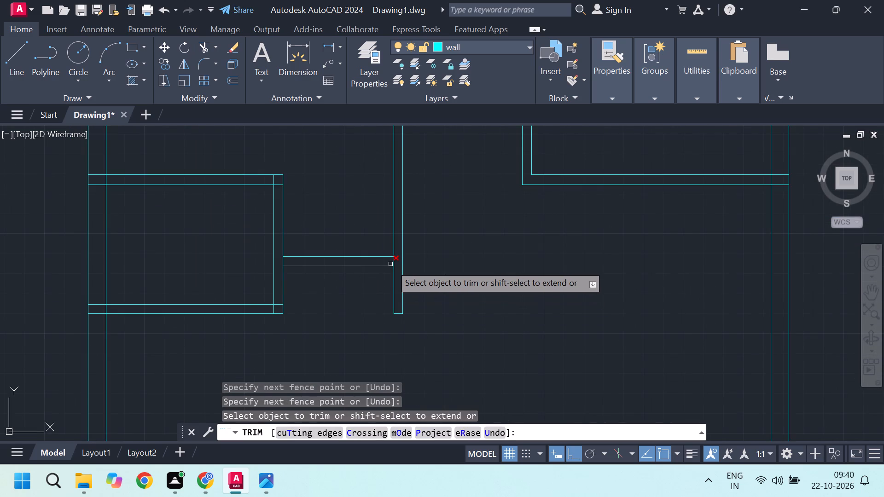
{"action": "scroll", "coordinate": [385, 250], "scroll_direction": "up", "scroll_amount": 2}
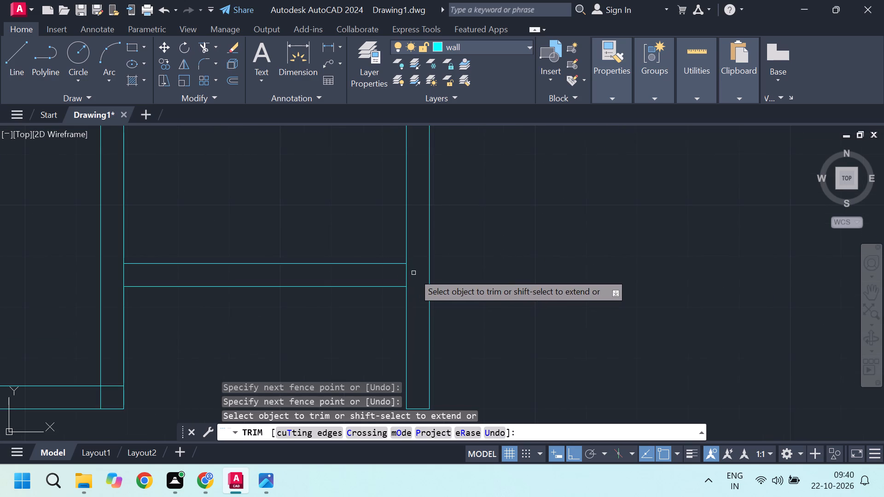
{"action": "left_click", "coordinate": [413, 273]}
{"action": "left_click", "coordinate": [396, 275]}
Trim the overlapping line pieces inside the small left room's upper and lower corners at its vertical partition.
{"action": "scroll", "coordinate": [403, 277], "scroll_direction": "down", "scroll_amount": 2}
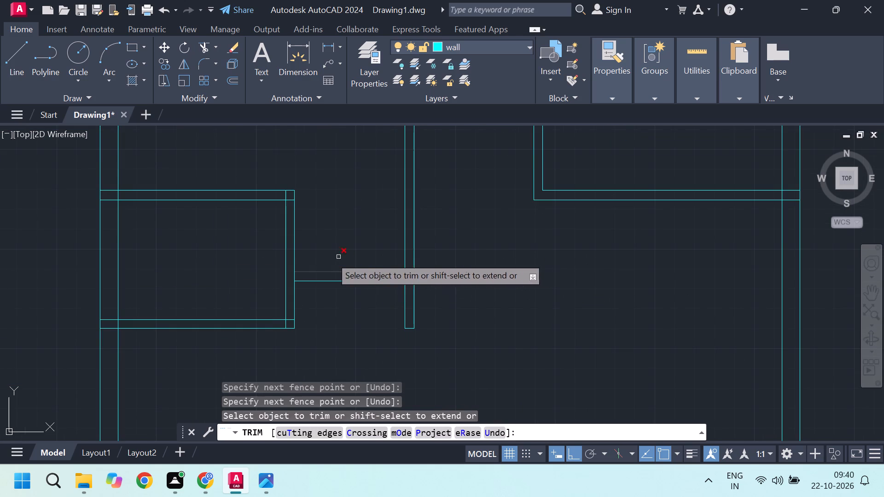
{"action": "scroll", "coordinate": [291, 194], "scroll_direction": "up", "scroll_amount": 4}
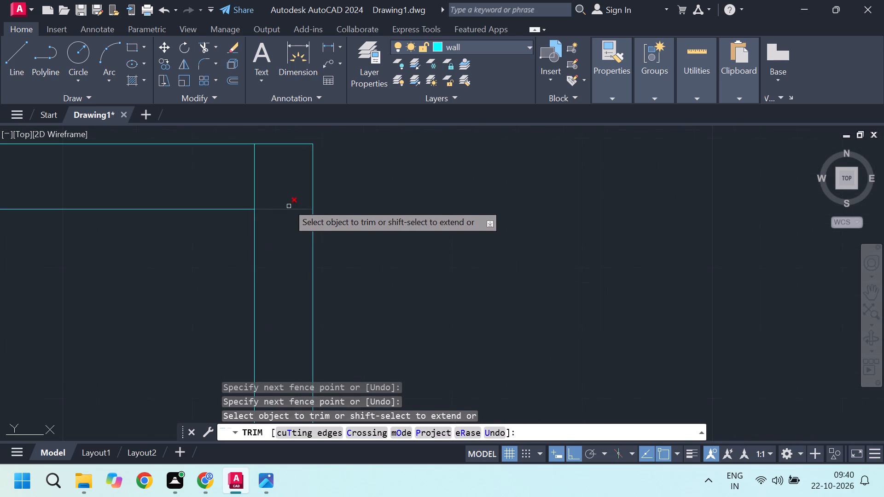
{"action": "left_click", "coordinate": [229, 170]}
{"action": "left_click", "coordinate": [295, 225]}
{"action": "scroll", "coordinate": [309, 173], "scroll_direction": "down", "scroll_amount": 3}
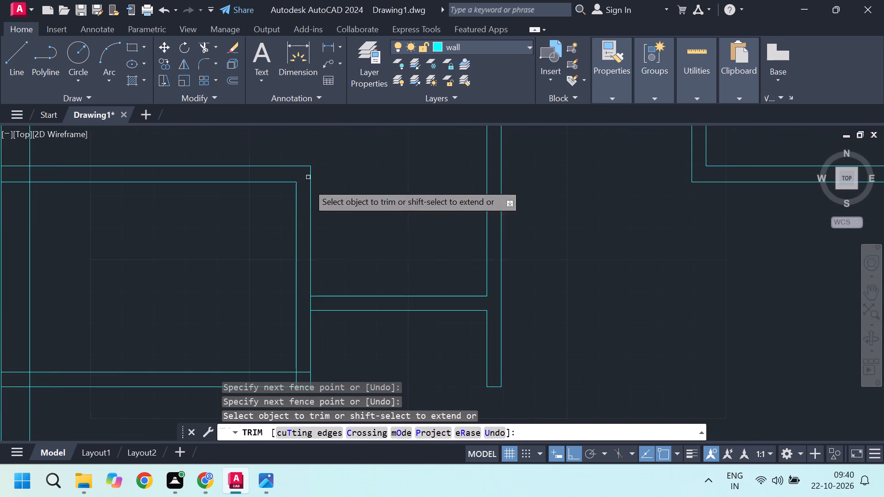
{"action": "scroll", "coordinate": [326, 265], "scroll_direction": "down", "scroll_amount": 2}
{"action": "scroll", "coordinate": [321, 349], "scroll_direction": "up", "scroll_amount": 3}
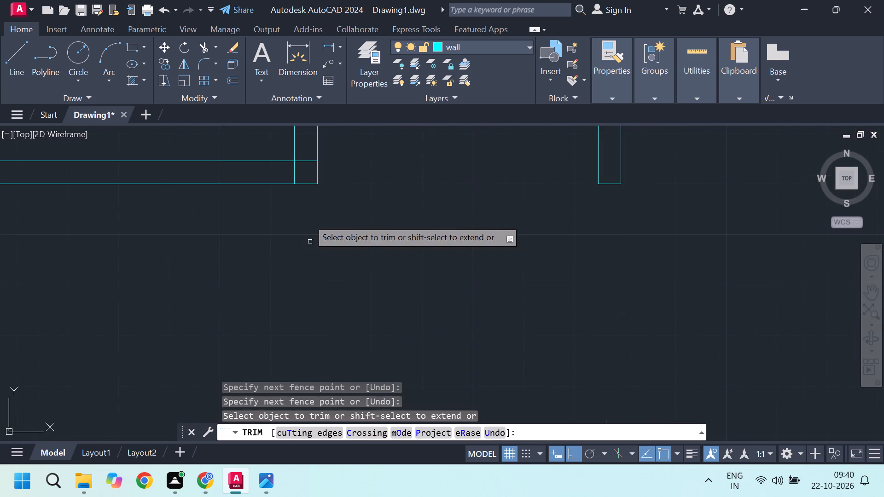
{"action": "scroll", "coordinate": [311, 167], "scroll_direction": "up", "scroll_amount": 2}
{"action": "left_click", "coordinate": [308, 138]}
{"action": "left_click", "coordinate": [256, 191]}
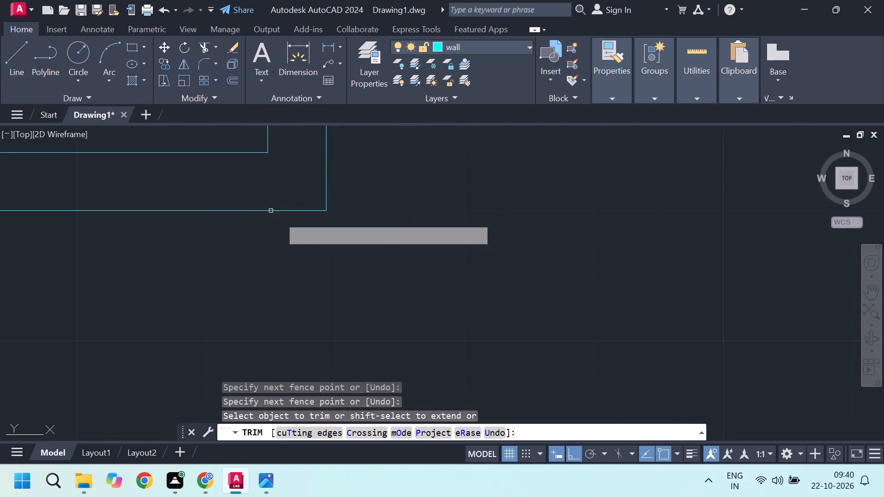
Trim the lower horizontal partition's lines inside the left outer wall and the inner wall line between them for a clean junction.
{"action": "scroll", "coordinate": [359, 284], "scroll_direction": "down", "scroll_amount": 3}
{"action": "scroll", "coordinate": [173, 266], "scroll_direction": "down", "scroll_amount": 3}
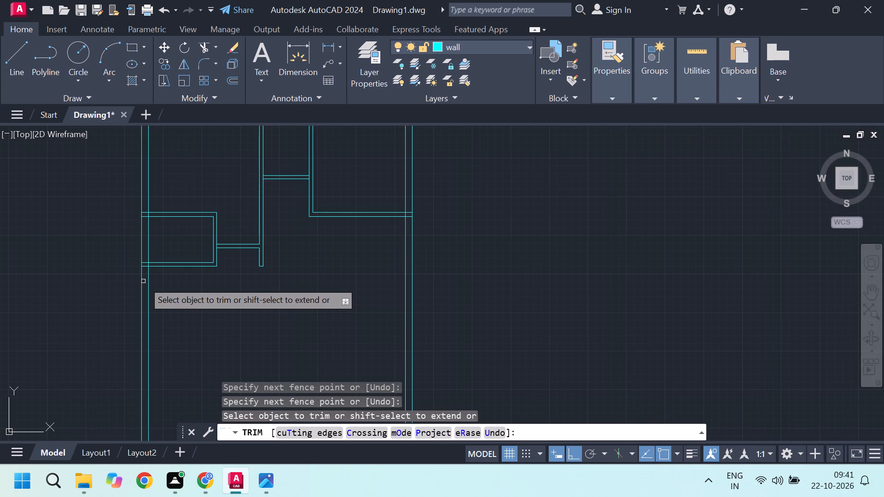
{"action": "scroll", "coordinate": [130, 270], "scroll_direction": "up", "scroll_amount": 3}
{"action": "scroll", "coordinate": [186, 249], "scroll_direction": "up", "scroll_amount": 2}
{"action": "left_click_drag", "start_coordinate": [193, 215], "coordinate": [192, 220]}
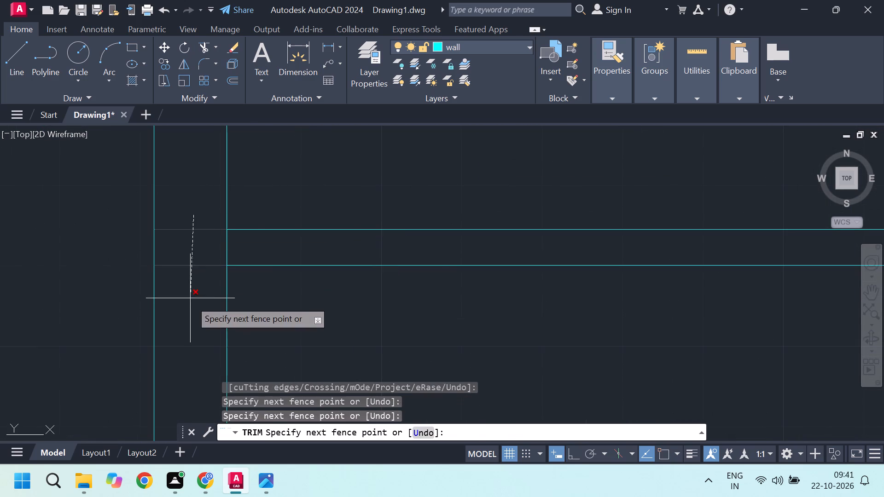
{"action": "left_click", "coordinate": [190, 302]}
{"action": "left_click", "coordinate": [244, 248]}
{"action": "left_click", "coordinate": [204, 243]}
{"action": "scroll", "coordinate": [205, 288], "scroll_direction": "down", "scroll_amount": 4}
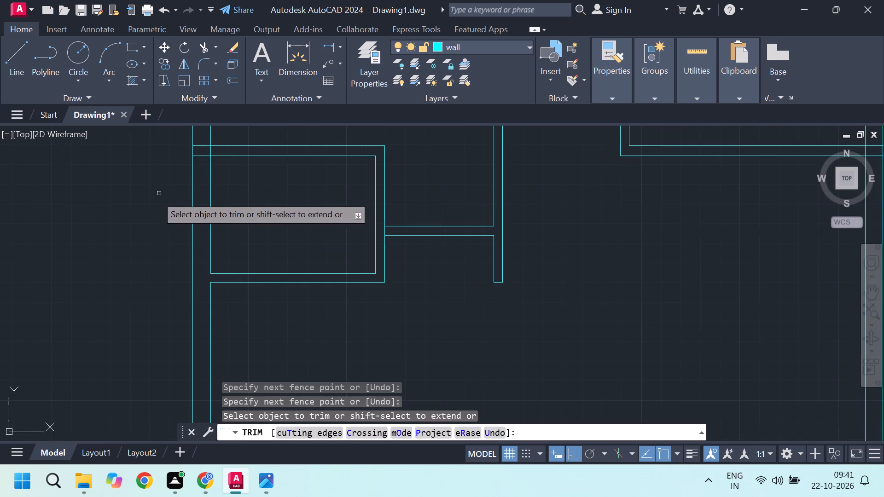
{"action": "middle_click_drag", "start_coordinate": [134, 277], "coordinate": [111, 360]}
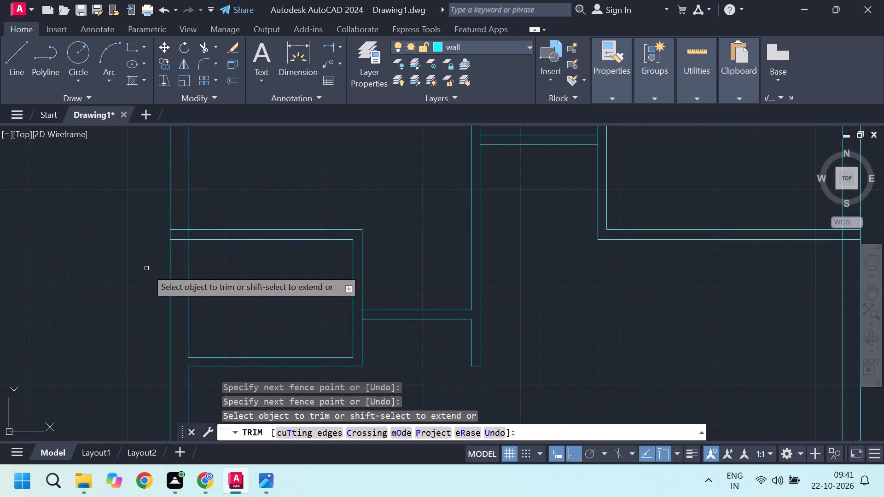
Trim the small left room's upper partition lines inside the left outer wall and the inner wall line between them.
{"action": "scroll", "coordinate": [175, 268], "scroll_direction": "up", "scroll_amount": 2}
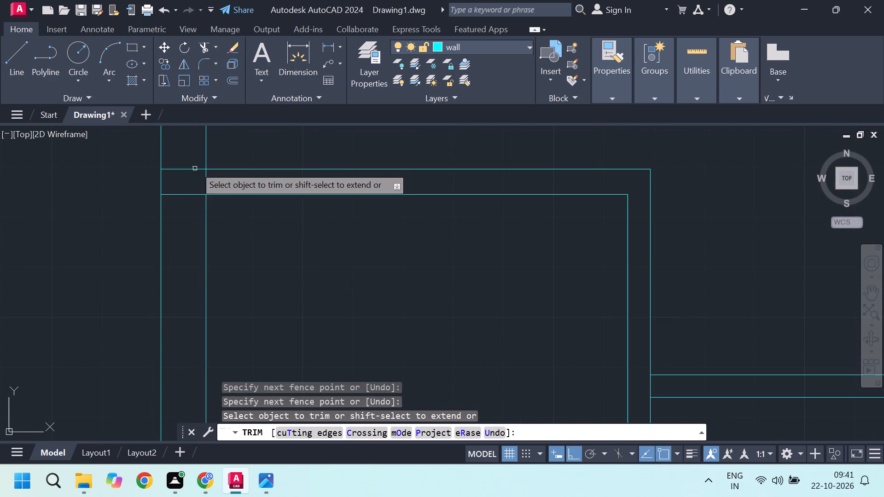
{"action": "left_click", "coordinate": [188, 153]}
{"action": "left_click", "coordinate": [182, 212]}
{"action": "scroll", "coordinate": [198, 172], "scroll_direction": "up", "scroll_amount": 2}
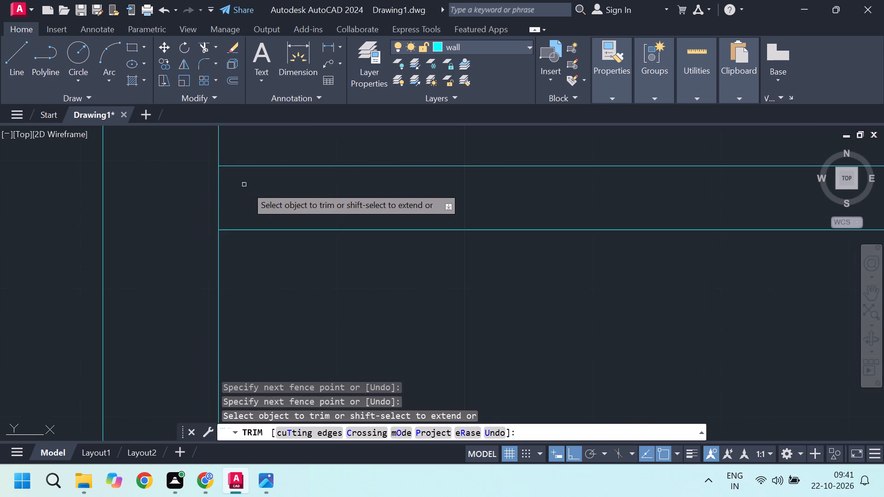
{"action": "left_click", "coordinate": [246, 186]}
{"action": "left_click", "coordinate": [193, 187]}
{"action": "scroll", "coordinate": [199, 208], "scroll_direction": "down", "scroll_amount": 4}
{"action": "scroll", "coordinate": [283, 243], "scroll_direction": "down", "scroll_amount": 2}
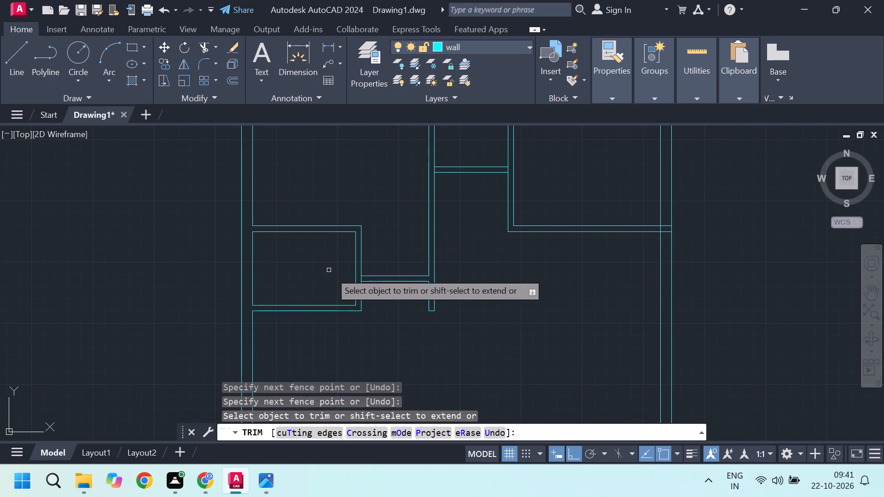
Trim the piece of the small left room's vertical partition line between the two lines of the short cross partition.
{"action": "scroll", "coordinate": [365, 294], "scroll_direction": "up", "scroll_amount": 2}
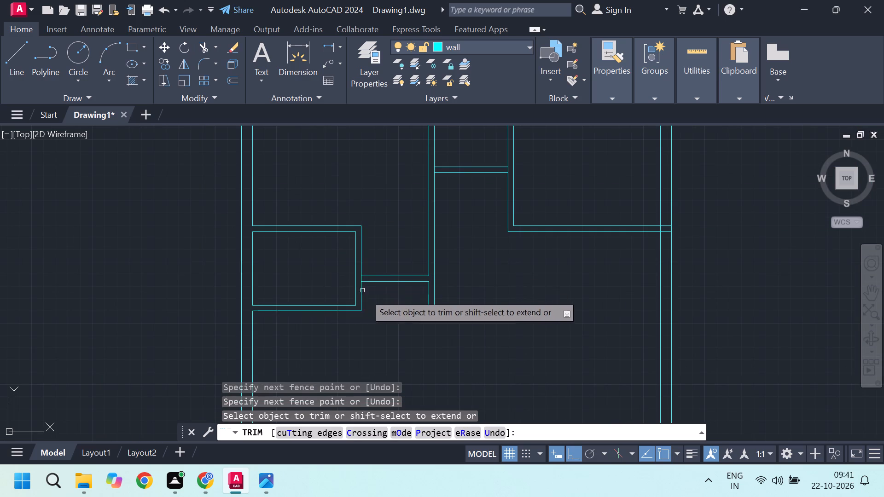
{"action": "scroll", "coordinate": [365, 294], "scroll_direction": "up", "scroll_amount": 1}
{"action": "left_click", "coordinate": [358, 232]}
{"action": "left_click", "coordinate": [341, 235]}
{"action": "scroll", "coordinate": [335, 259], "scroll_direction": "down", "scroll_amount": 4}
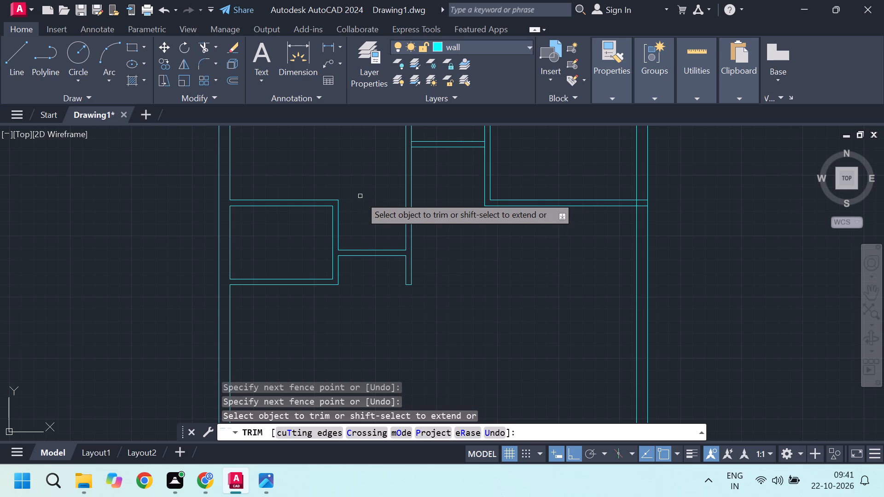
{"action": "scroll", "coordinate": [361, 200], "scroll_direction": "down", "scroll_amount": 2}
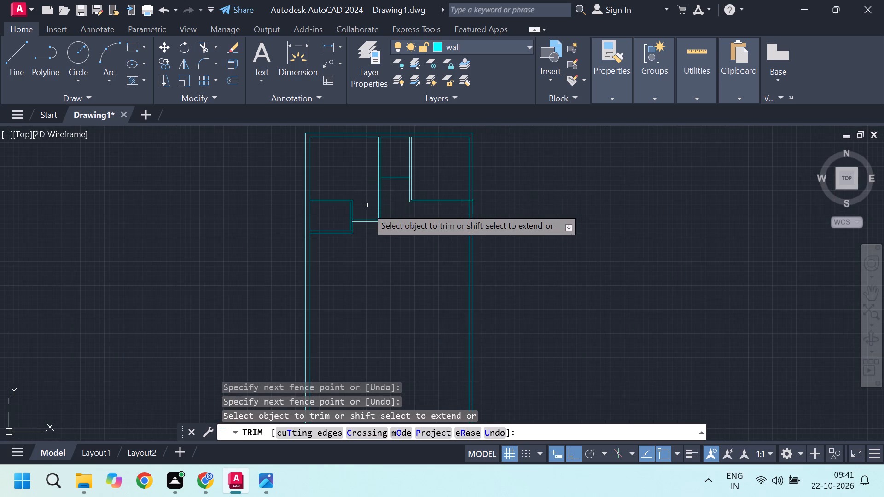
{"action": "scroll", "coordinate": [366, 208], "scroll_direction": "up", "scroll_amount": 2}
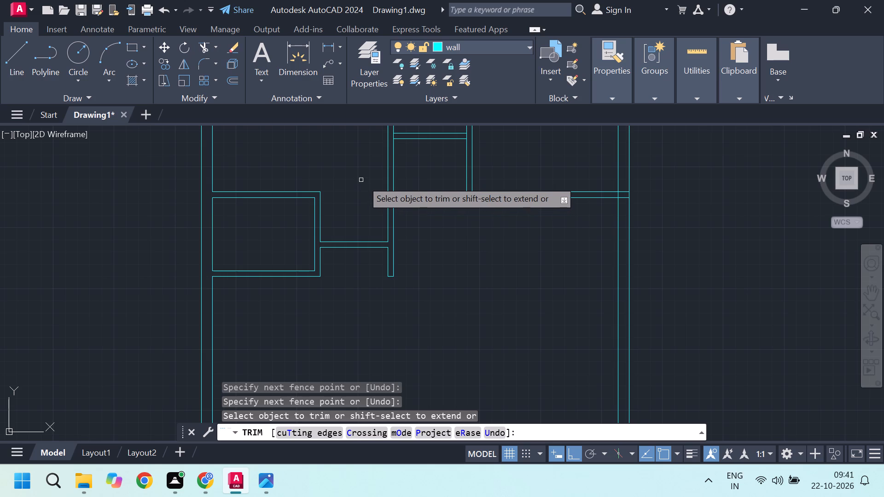
{"action": "scroll", "coordinate": [355, 195], "scroll_direction": "down", "scroll_amount": 2}
{"action": "scroll", "coordinate": [354, 195], "scroll_direction": "up", "scroll_amount": 1}
{"action": "middle_click_drag", "start_coordinate": [350, 222], "coordinate": [343, 286]}
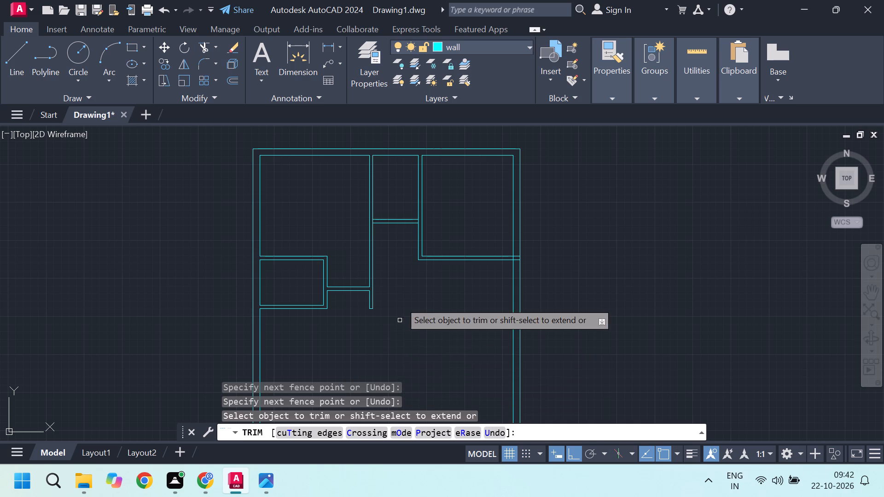
{"action": "scroll", "coordinate": [403, 289], "scroll_direction": "down", "scroll_amount": 1}
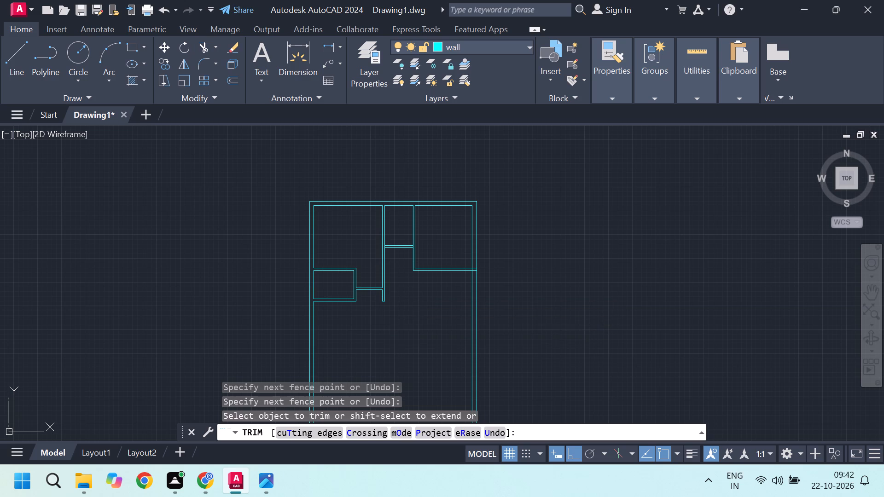
{"action": "key", "text": "Escape"}
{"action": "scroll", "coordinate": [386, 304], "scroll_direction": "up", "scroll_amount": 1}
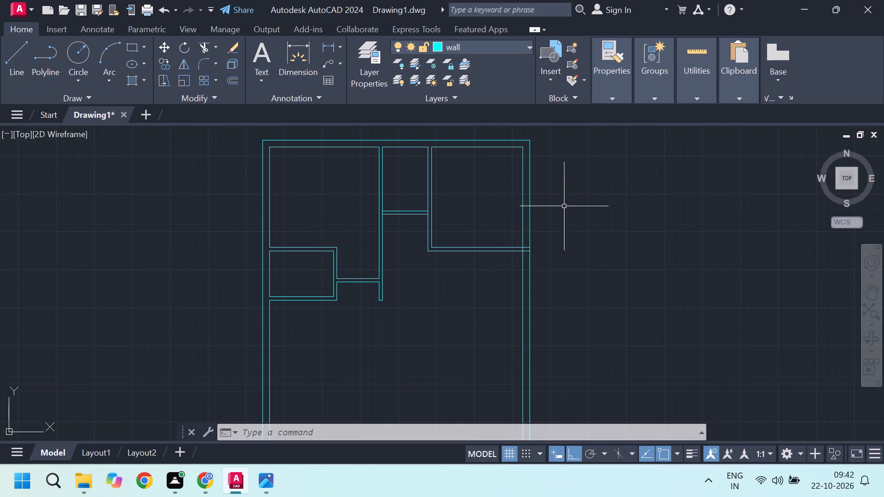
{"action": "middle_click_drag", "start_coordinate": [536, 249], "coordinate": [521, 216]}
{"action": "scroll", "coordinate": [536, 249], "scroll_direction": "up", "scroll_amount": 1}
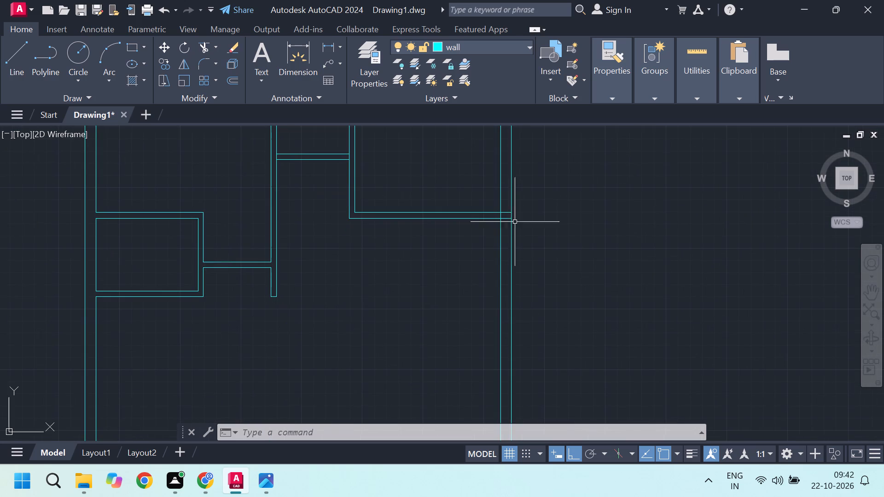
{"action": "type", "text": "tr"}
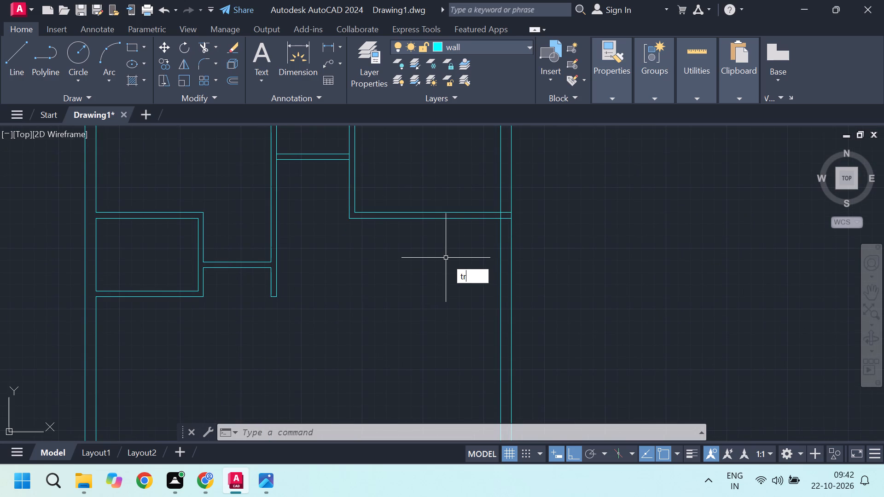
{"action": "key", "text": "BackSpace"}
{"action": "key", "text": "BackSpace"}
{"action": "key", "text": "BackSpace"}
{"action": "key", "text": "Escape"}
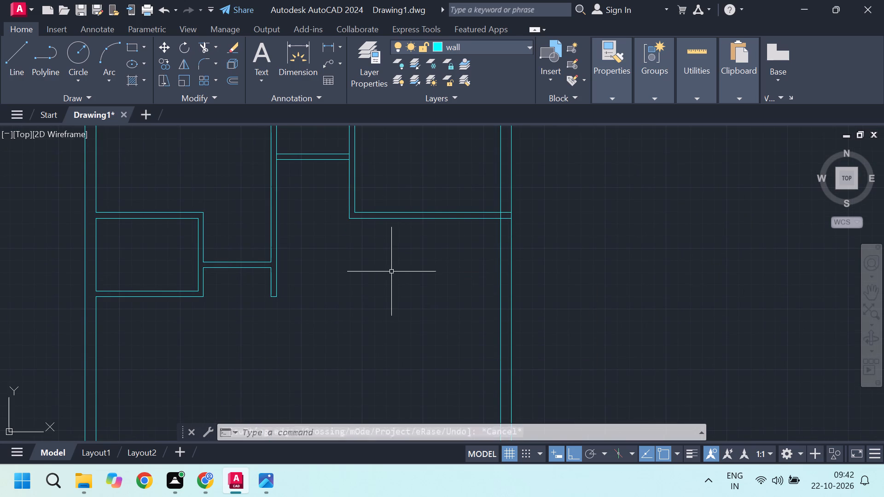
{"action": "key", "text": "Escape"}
Offset the lower line of the upper-right room's bottom partition 12' downward.
{"action": "middle_click_drag", "start_coordinate": [399, 277], "coordinate": [469, 347]}
{"action": "scroll", "coordinate": [471, 333], "scroll_direction": "down", "scroll_amount": 2}
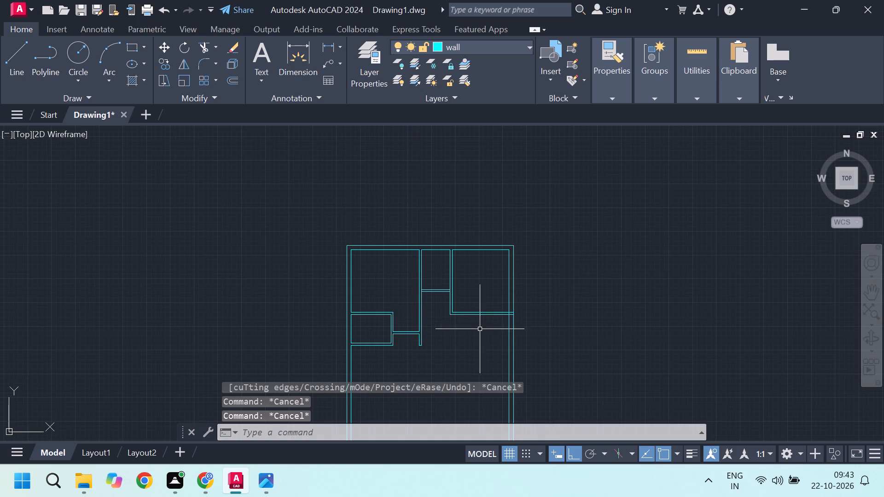
{"action": "middle_click_drag", "start_coordinate": [481, 329], "coordinate": [481, 277]}
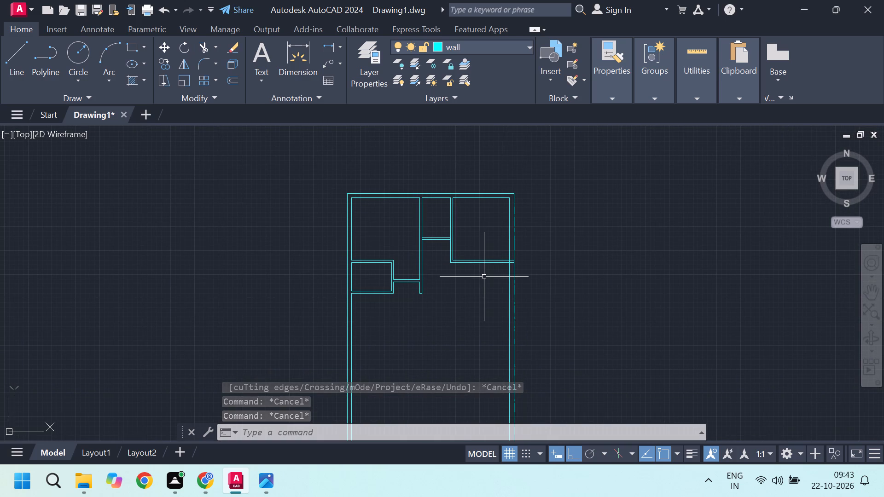
{"action": "key", "text": "o"}
{"action": "key", "text": "Return"}
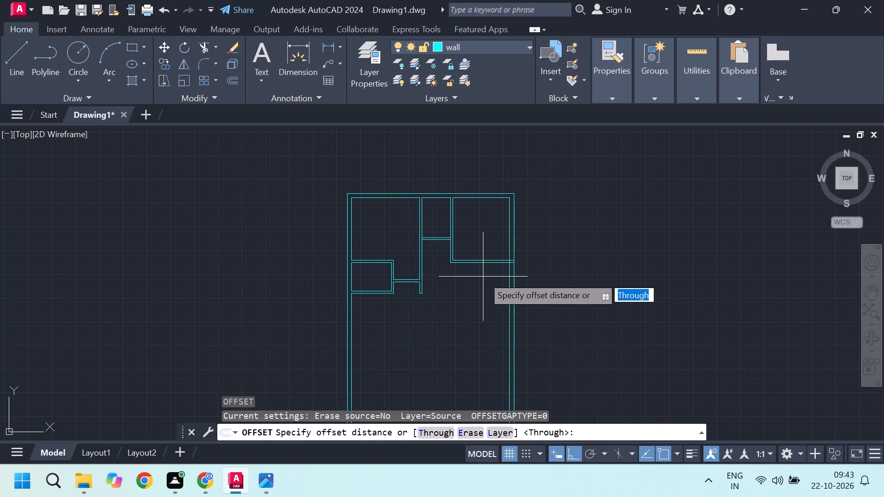
{"action": "key", "text": "Return"}
{"action": "scroll", "coordinate": [483, 277], "scroll_direction": "up", "scroll_amount": 2}
{"action": "left_click", "coordinate": [488, 242]}
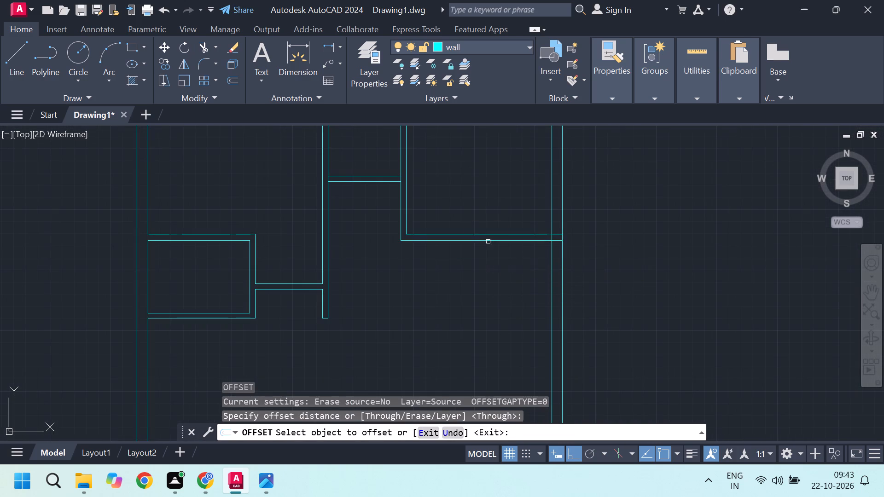
{"action": "scroll", "coordinate": [472, 293], "scroll_direction": "down", "scroll_amount": 2}
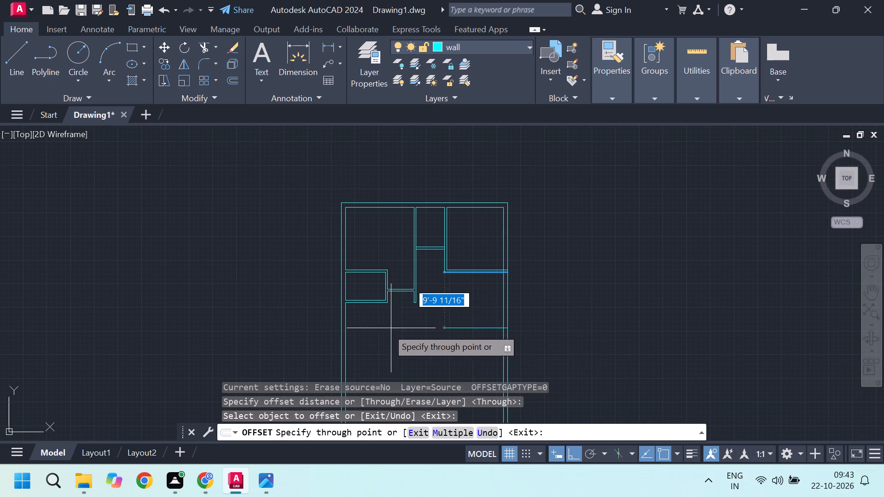
{"action": "middle_click_drag", "start_coordinate": [465, 318], "coordinate": [472, 284]}
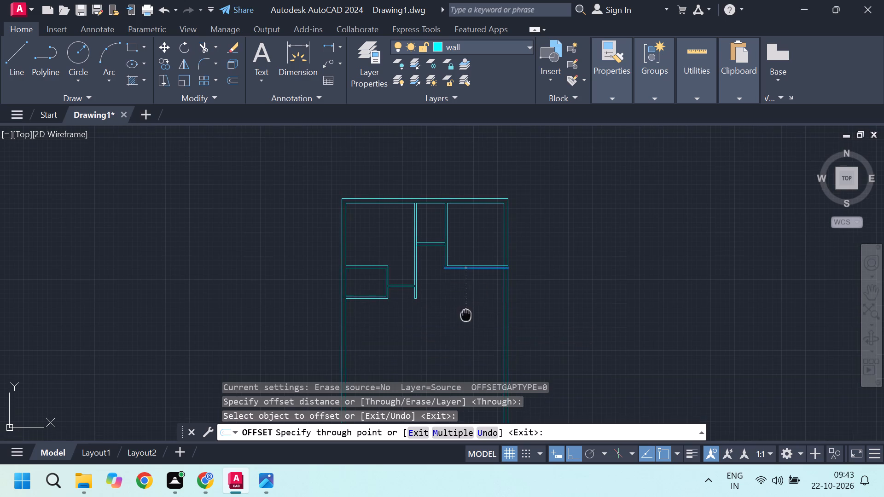
{"action": "middle_click_drag", "start_coordinate": [472, 284], "coordinate": [472, 250]}
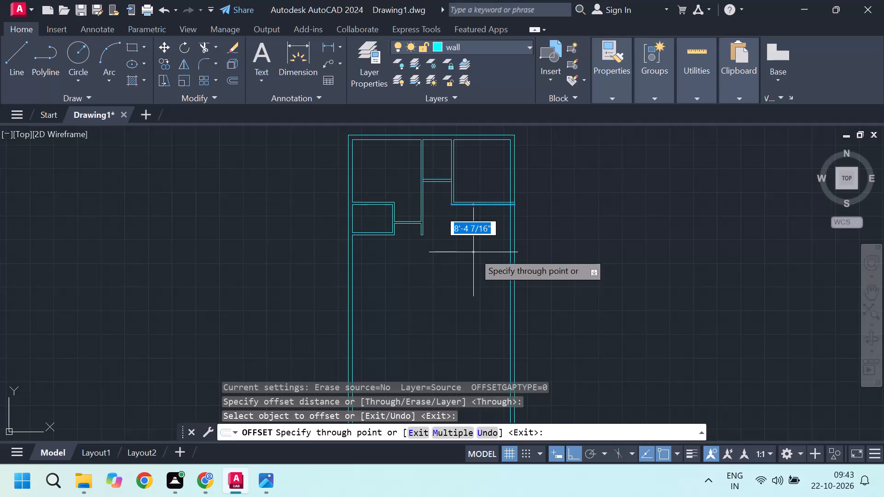
{"action": "type", "text": "12"}
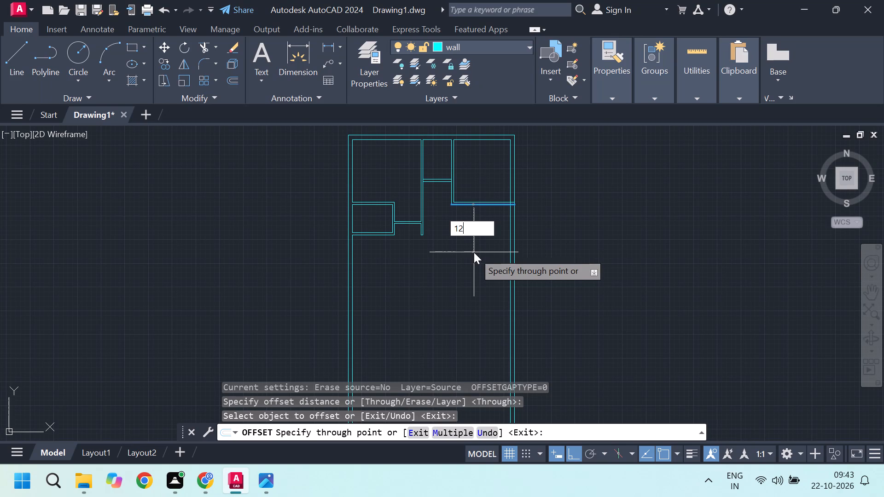
{"action": "key", "text": "apostrophe"}
{"action": "key", "text": "Return"}
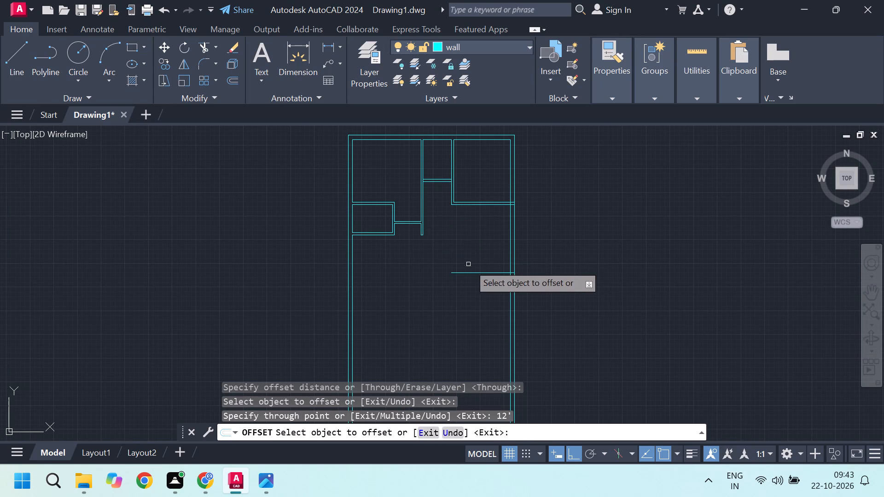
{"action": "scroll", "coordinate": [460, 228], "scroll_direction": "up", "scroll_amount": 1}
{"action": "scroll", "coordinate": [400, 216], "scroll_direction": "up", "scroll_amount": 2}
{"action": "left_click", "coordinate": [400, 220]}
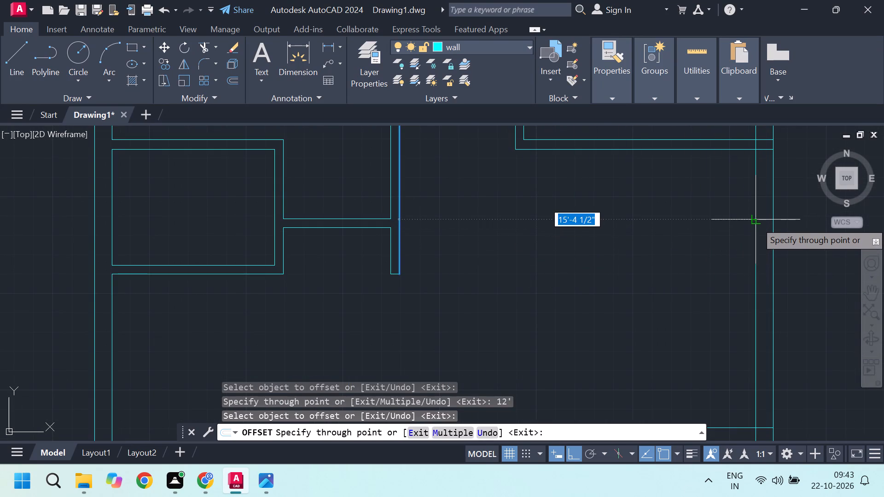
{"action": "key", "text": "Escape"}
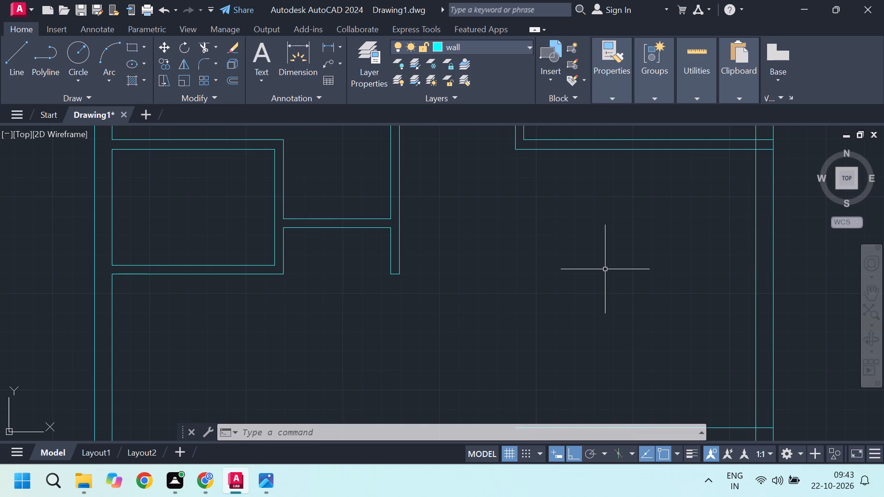
Offset the new horizontal line below the upper-right room 9" downward to form the second line of the wall.
{"action": "scroll", "coordinate": [605, 262], "scroll_direction": "down", "scroll_amount": 1}
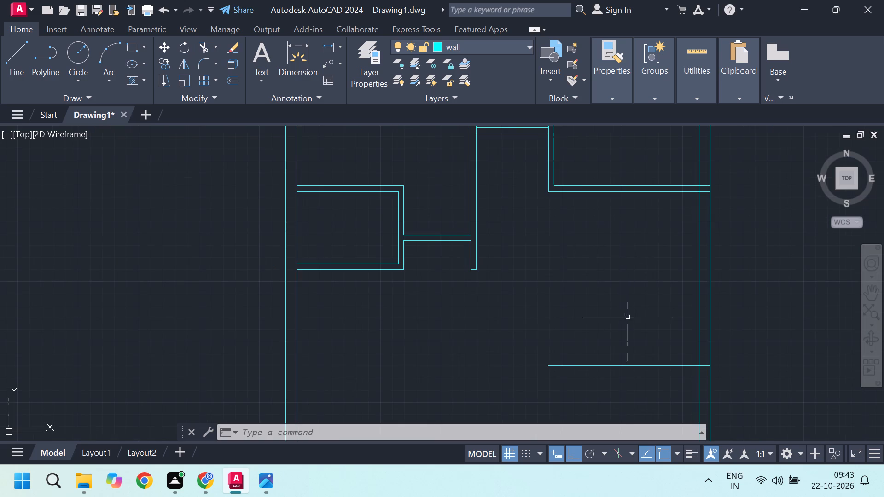
{"action": "middle_click_drag", "start_coordinate": [616, 317], "coordinate": [571, 258]}
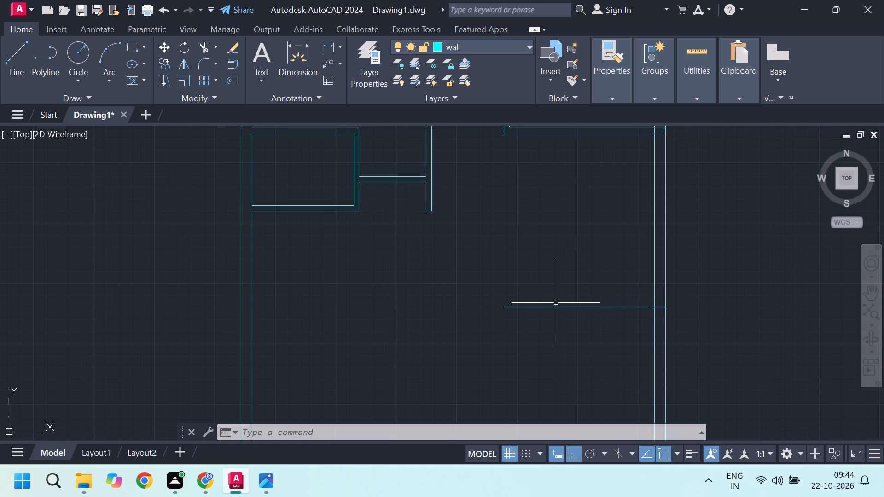
{"action": "middle_click_drag", "start_coordinate": [558, 313], "coordinate": [547, 271]}
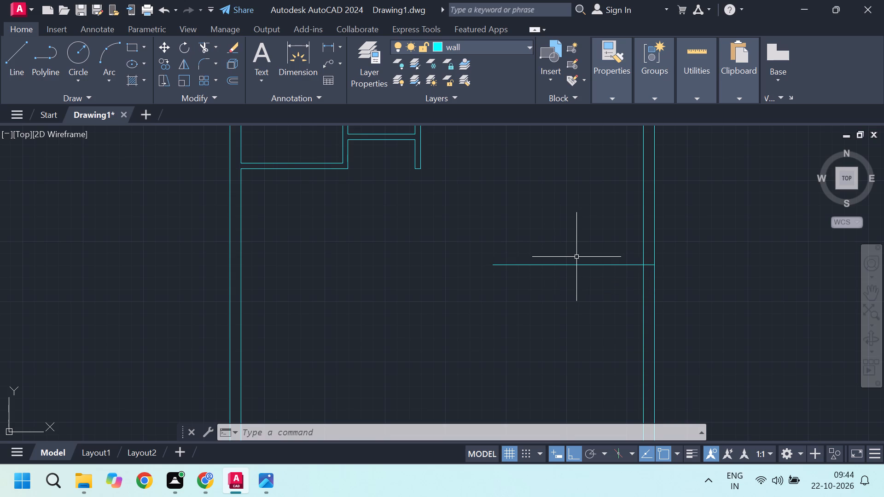
{"action": "key", "text": "o"}
{"action": "key", "text": "Return"}
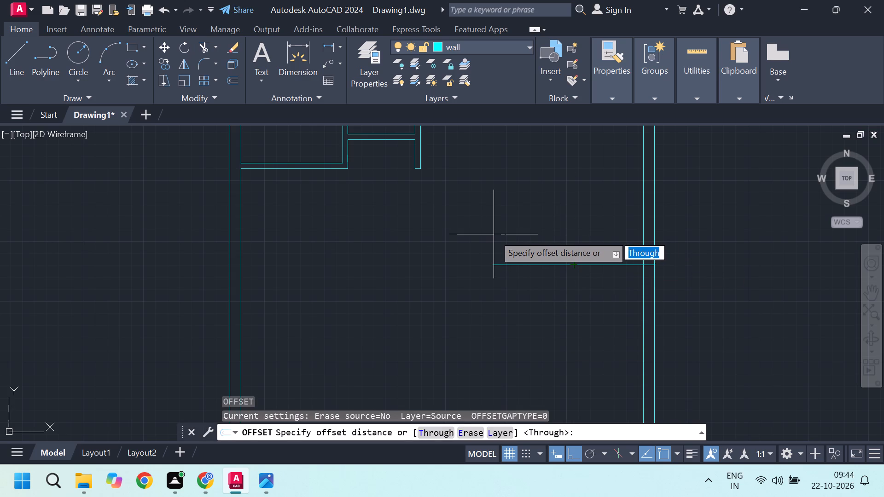
{"action": "key", "text": "Return"}
{"action": "left_click", "coordinate": [527, 264]}
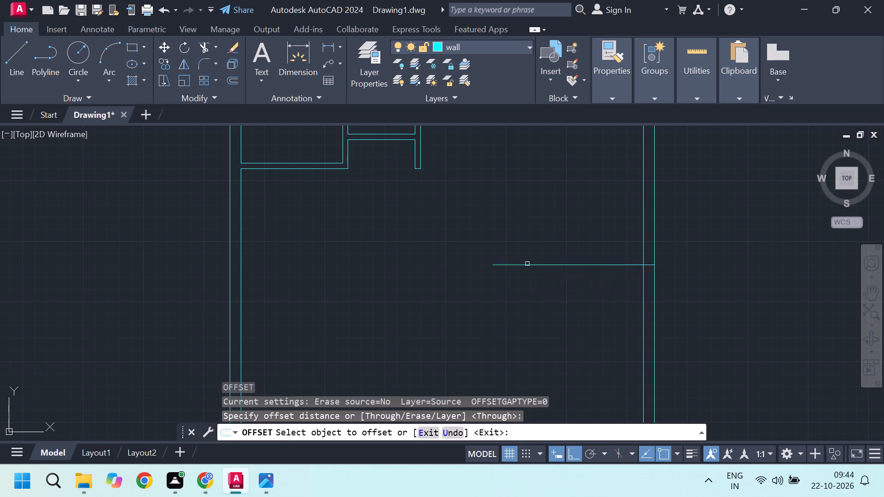
{"action": "key", "text": "9"}
{"action": "key", "text": "Return"}
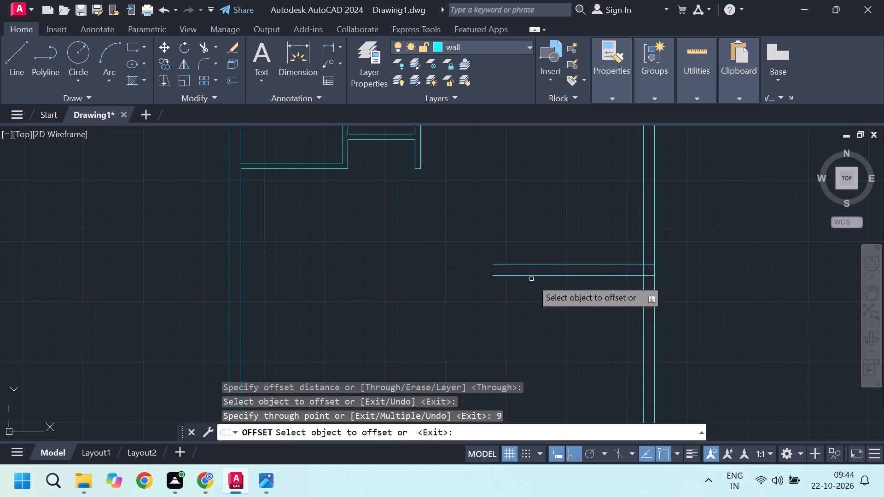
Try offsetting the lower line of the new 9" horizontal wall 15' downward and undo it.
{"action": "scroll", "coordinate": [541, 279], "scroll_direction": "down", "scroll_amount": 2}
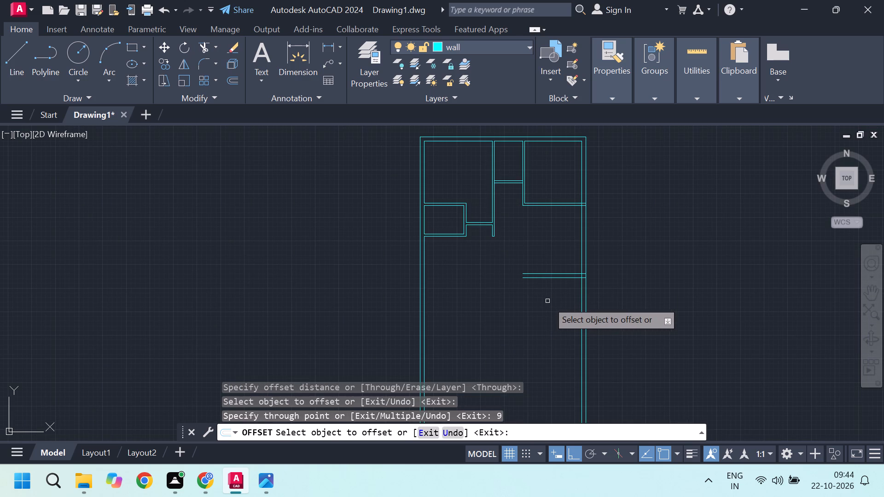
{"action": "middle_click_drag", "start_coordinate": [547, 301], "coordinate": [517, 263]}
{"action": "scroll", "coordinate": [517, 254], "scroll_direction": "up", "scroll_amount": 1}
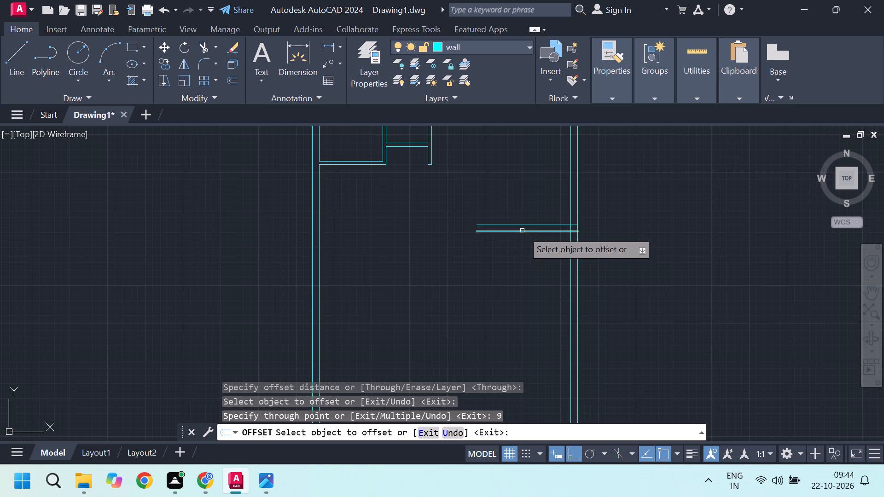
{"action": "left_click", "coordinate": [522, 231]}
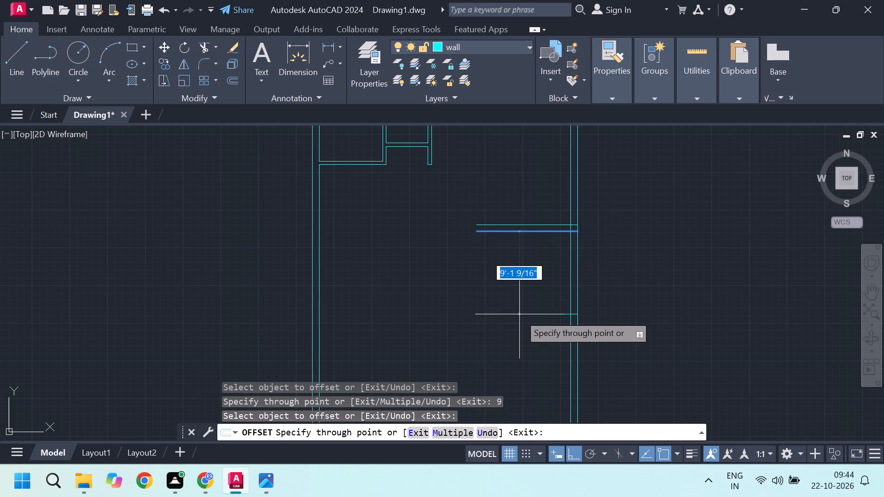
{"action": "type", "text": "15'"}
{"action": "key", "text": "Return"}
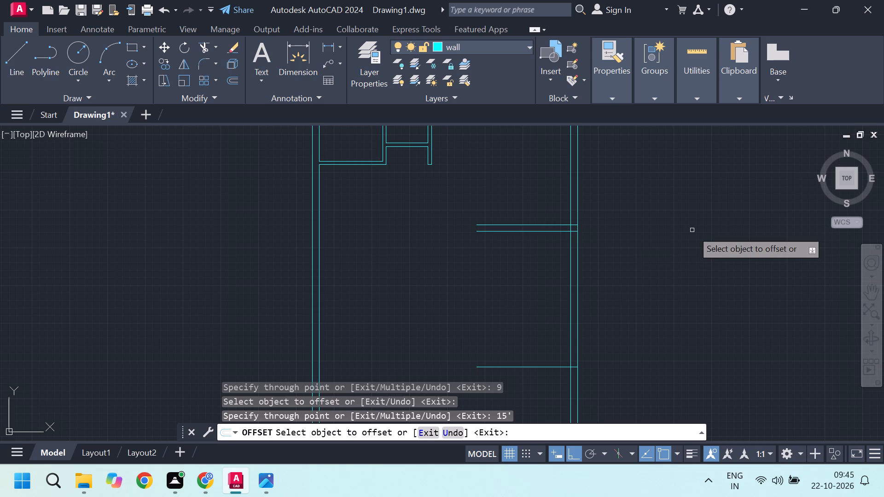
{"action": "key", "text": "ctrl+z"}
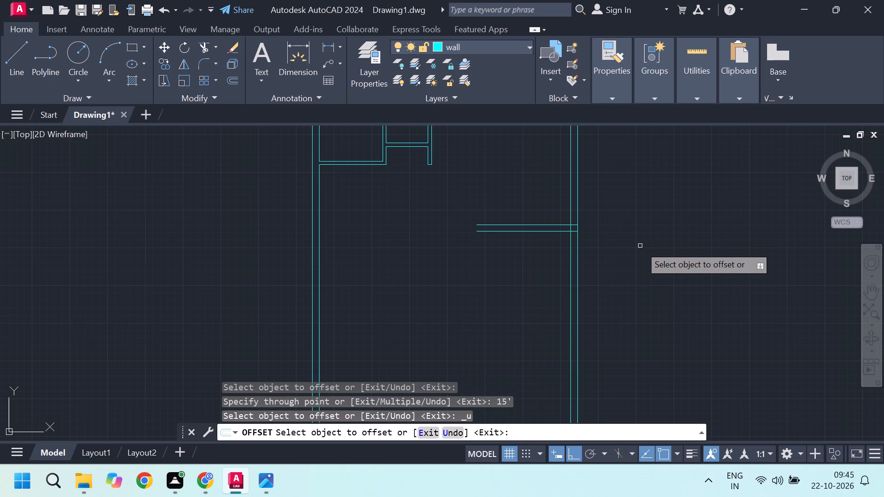
Undo the 9" offset that formed the second line of the horizontal wall below the upper-right room.
{"action": "key", "text": "ctrl+z"}
{"action": "key", "text": "ctrl+z"}
{"action": "key", "text": "ctrl+z"}
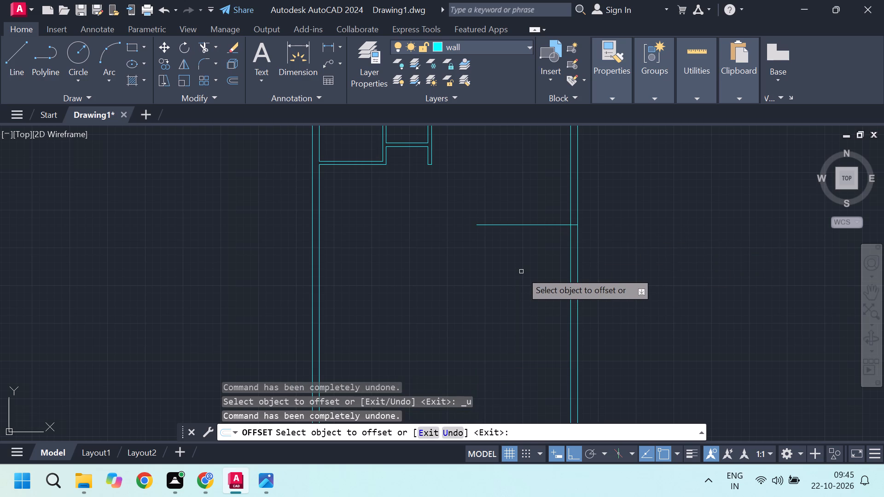
{"action": "key", "text": "space"}
Erase the remaining horizontal line below the upper-right room.
{"action": "left_click_drag", "start_coordinate": [525, 273], "coordinate": [519, 266]}
{"action": "left_click", "coordinate": [500, 199]}
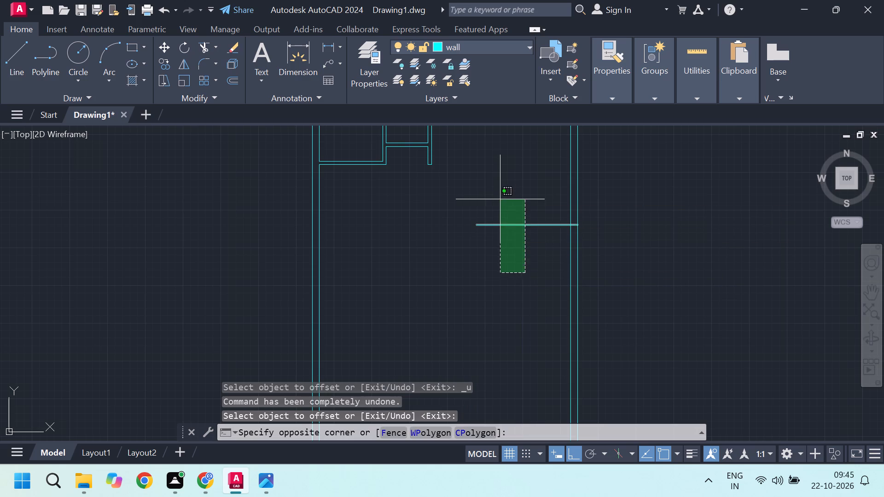
{"action": "key", "text": "Delete"}
Offset the lower line of the upper-right room's bottom partition 14' downward.
{"action": "scroll", "coordinate": [516, 234], "scroll_direction": "down", "scroll_amount": 3}
{"action": "scroll", "coordinate": [512, 223], "scroll_direction": "up", "scroll_amount": 3}
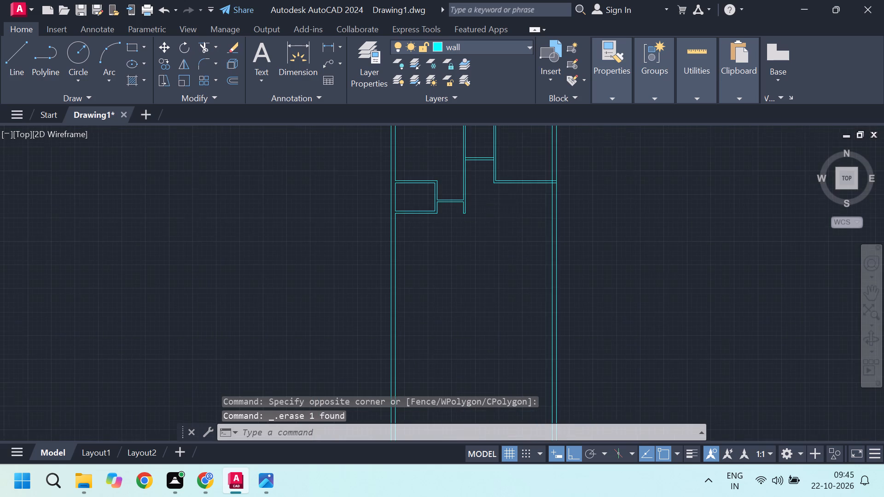
{"action": "left_click", "coordinate": [525, 169]}
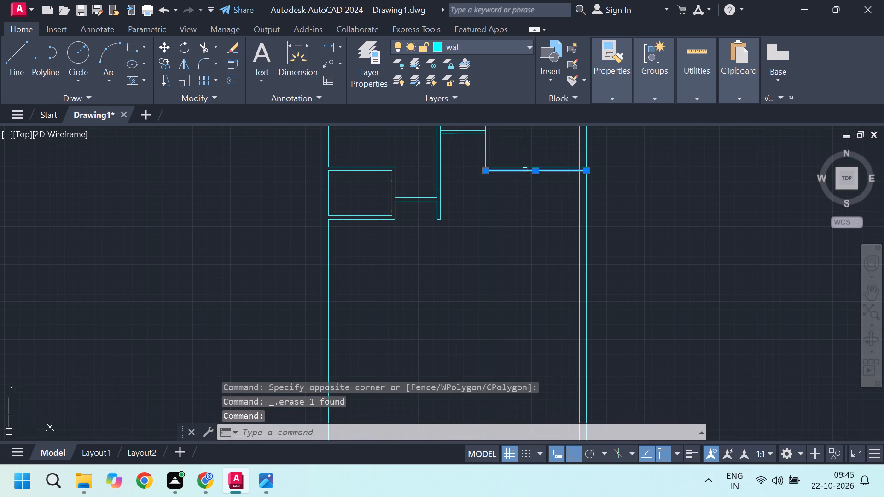
{"action": "key", "text": "o"}
{"action": "key", "text": "Return"}
{"action": "key", "text": "t"}
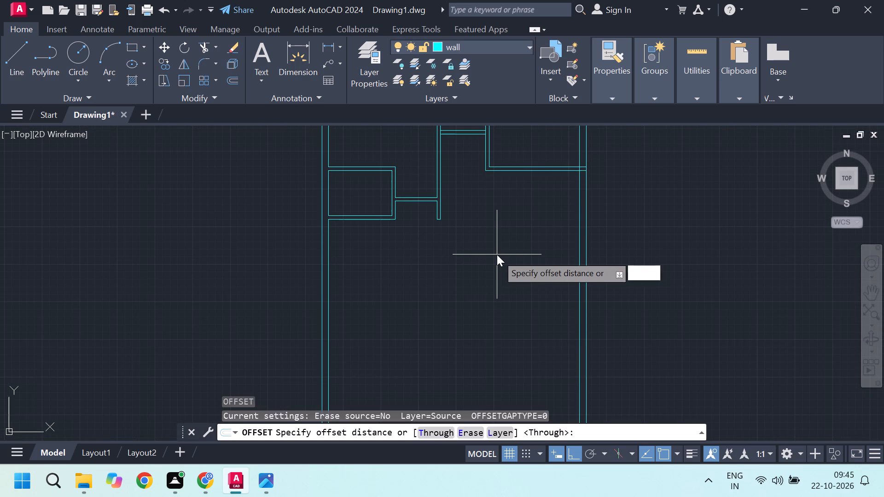
{"action": "key", "text": "Return"}
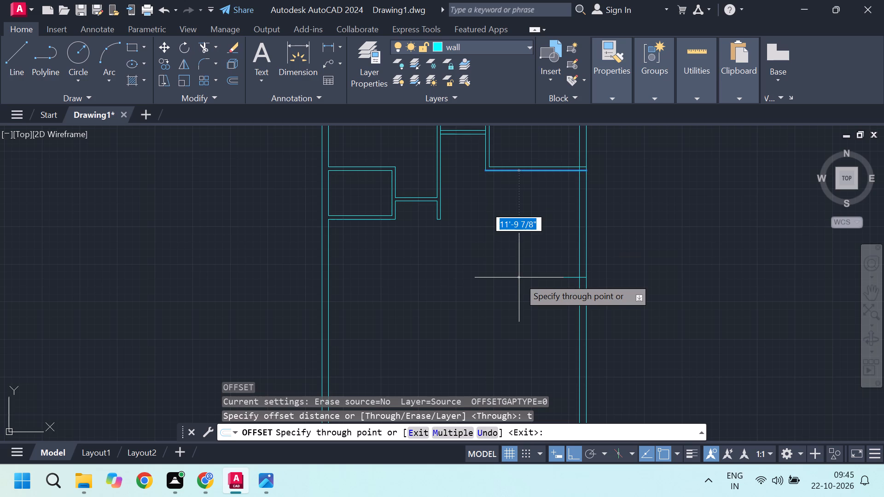
{"action": "type", "text": "14"}
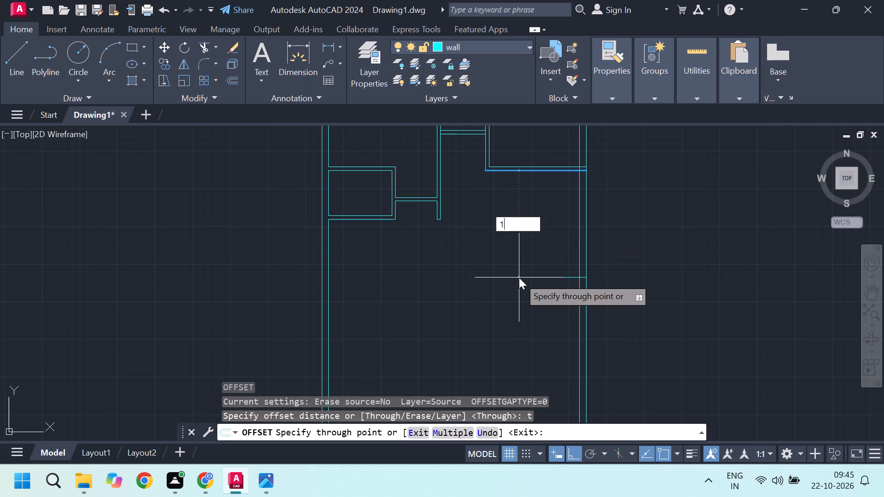
{"action": "key", "text": "apostrophe"}
{"action": "key", "text": "Return"}
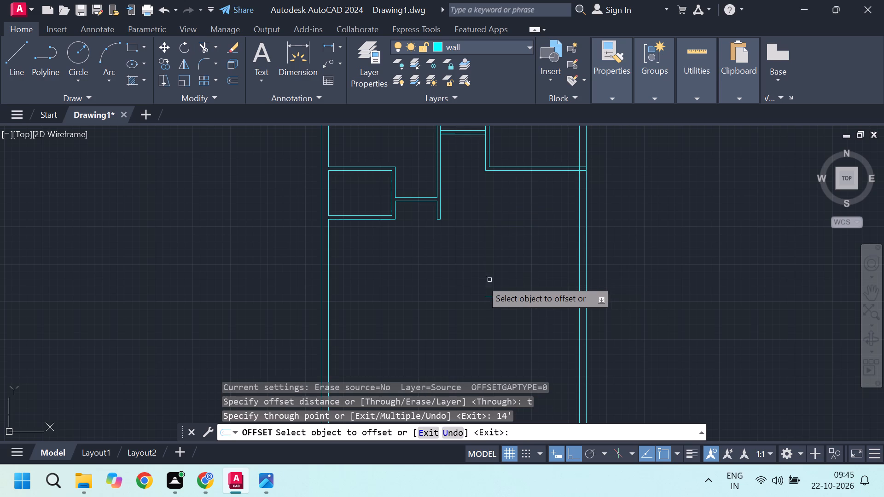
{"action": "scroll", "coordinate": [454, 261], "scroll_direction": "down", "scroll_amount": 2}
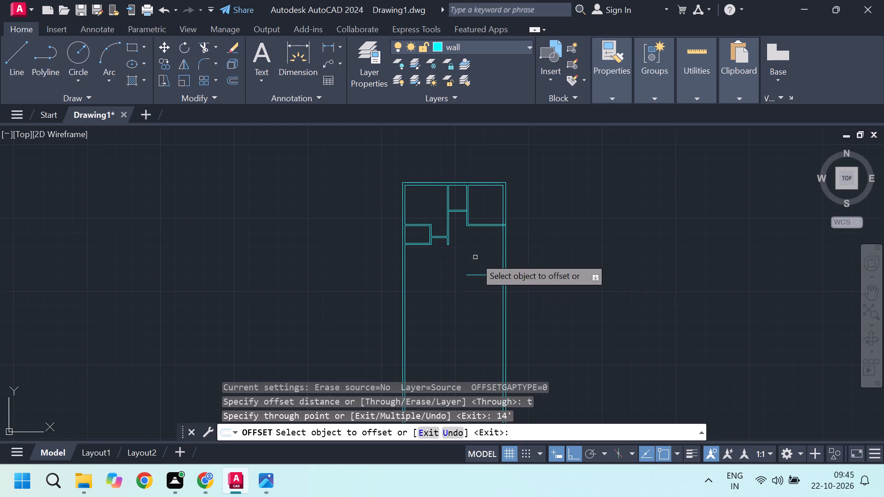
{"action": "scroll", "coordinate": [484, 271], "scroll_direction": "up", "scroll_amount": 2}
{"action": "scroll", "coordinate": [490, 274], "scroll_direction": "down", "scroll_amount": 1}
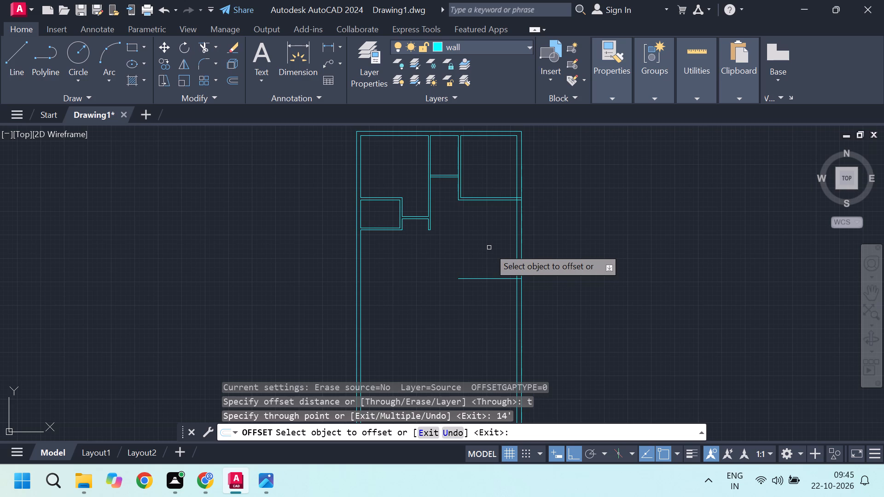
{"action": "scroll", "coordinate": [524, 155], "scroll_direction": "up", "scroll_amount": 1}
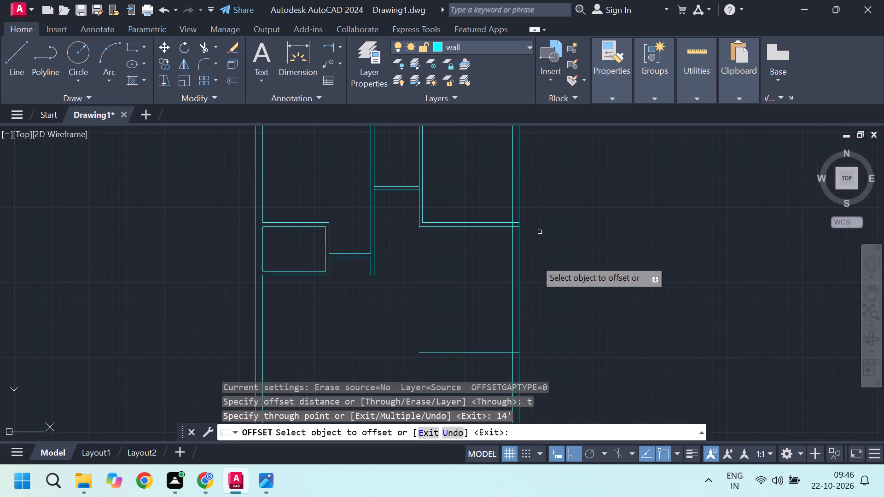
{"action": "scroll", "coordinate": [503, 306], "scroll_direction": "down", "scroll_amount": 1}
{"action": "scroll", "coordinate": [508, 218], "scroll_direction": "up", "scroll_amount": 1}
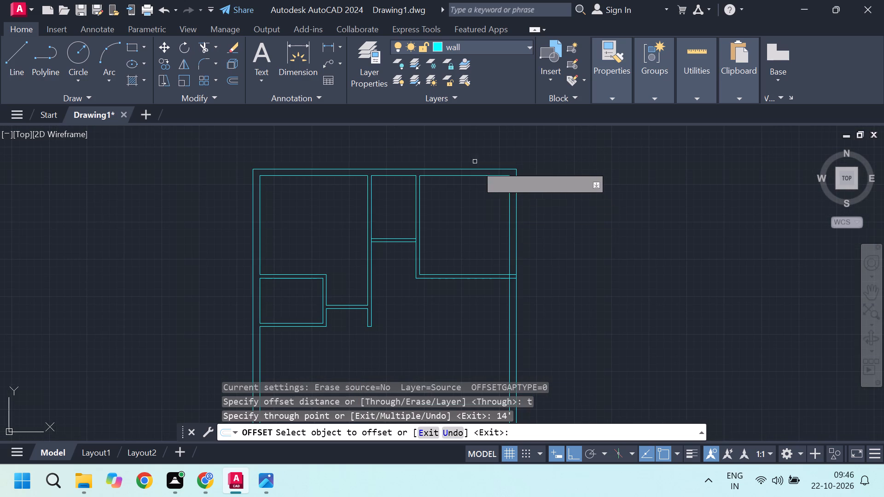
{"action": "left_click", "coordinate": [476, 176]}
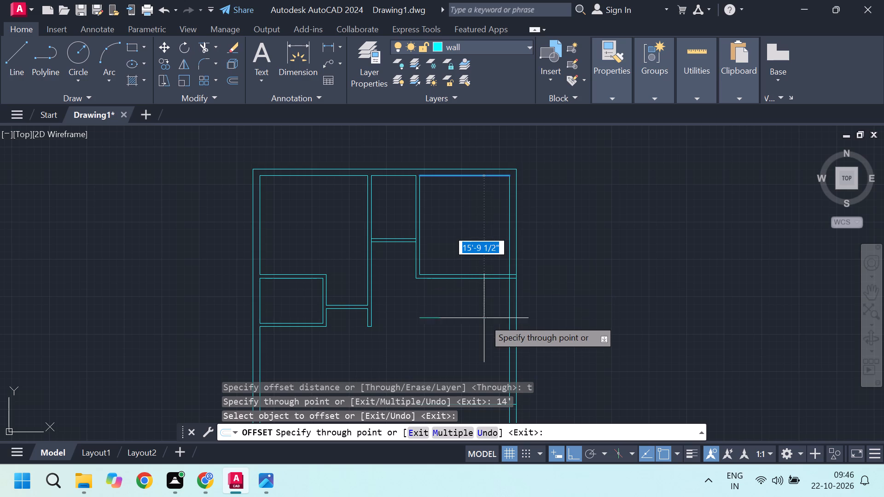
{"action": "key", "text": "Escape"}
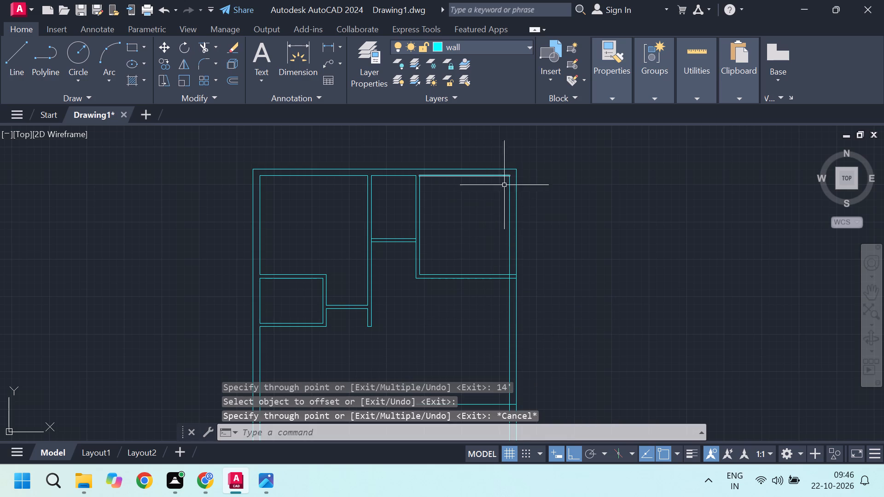
Offset the outer line of the plan's top wall 40' downward.
{"action": "key", "text": "Return"}
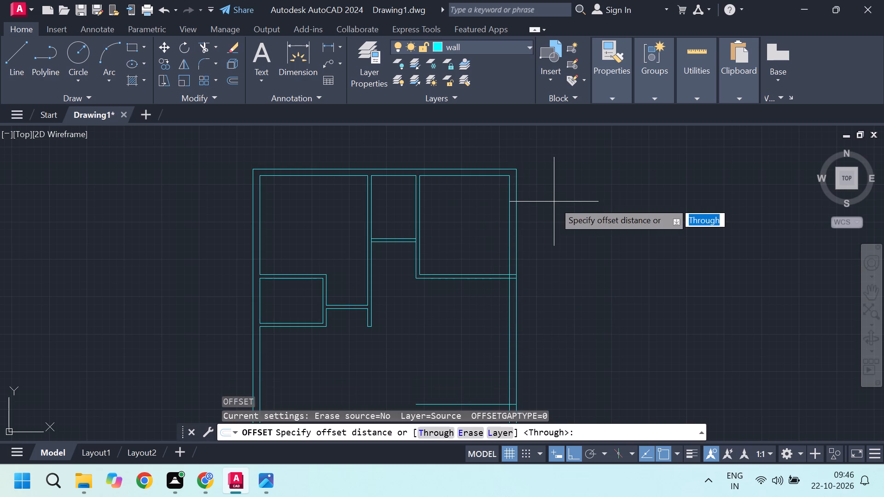
{"action": "key", "text": "Return"}
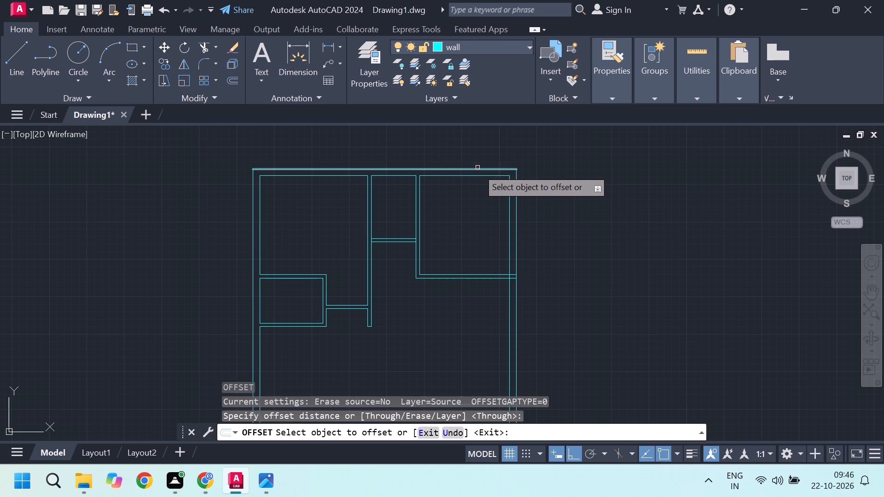
{"action": "left_click", "coordinate": [481, 169]}
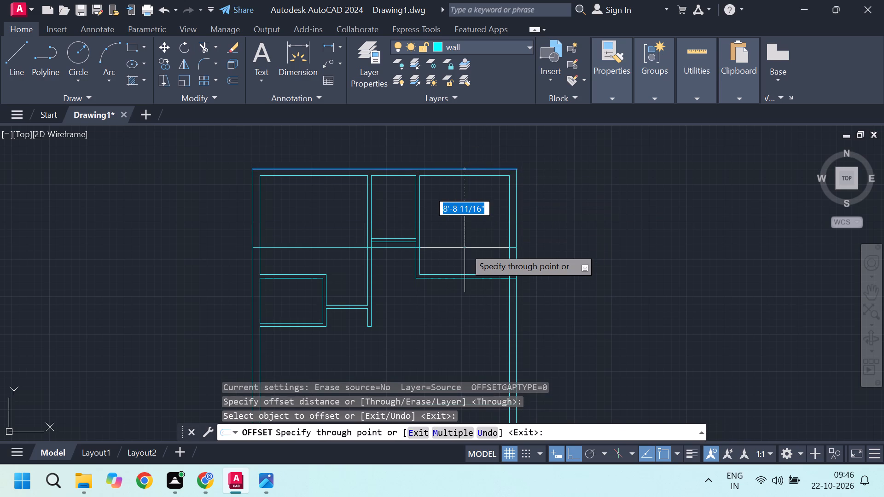
{"action": "type", "text": "40'"}
{"action": "key", "text": "Return"}
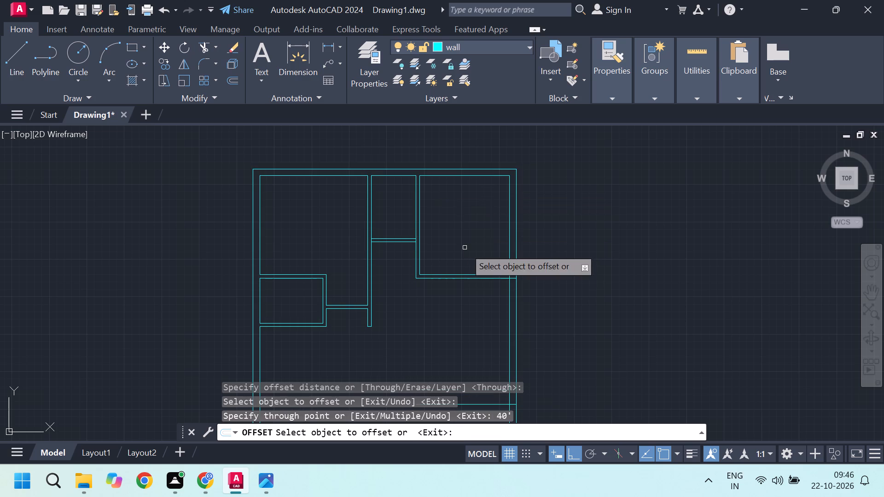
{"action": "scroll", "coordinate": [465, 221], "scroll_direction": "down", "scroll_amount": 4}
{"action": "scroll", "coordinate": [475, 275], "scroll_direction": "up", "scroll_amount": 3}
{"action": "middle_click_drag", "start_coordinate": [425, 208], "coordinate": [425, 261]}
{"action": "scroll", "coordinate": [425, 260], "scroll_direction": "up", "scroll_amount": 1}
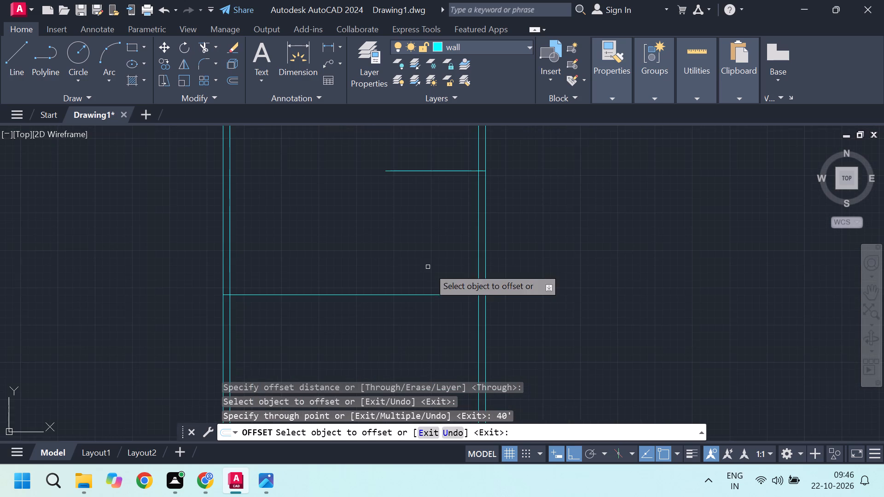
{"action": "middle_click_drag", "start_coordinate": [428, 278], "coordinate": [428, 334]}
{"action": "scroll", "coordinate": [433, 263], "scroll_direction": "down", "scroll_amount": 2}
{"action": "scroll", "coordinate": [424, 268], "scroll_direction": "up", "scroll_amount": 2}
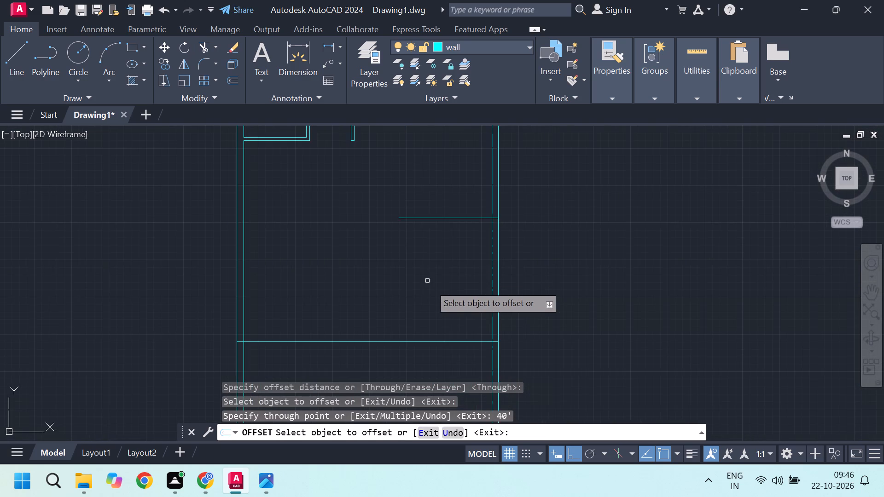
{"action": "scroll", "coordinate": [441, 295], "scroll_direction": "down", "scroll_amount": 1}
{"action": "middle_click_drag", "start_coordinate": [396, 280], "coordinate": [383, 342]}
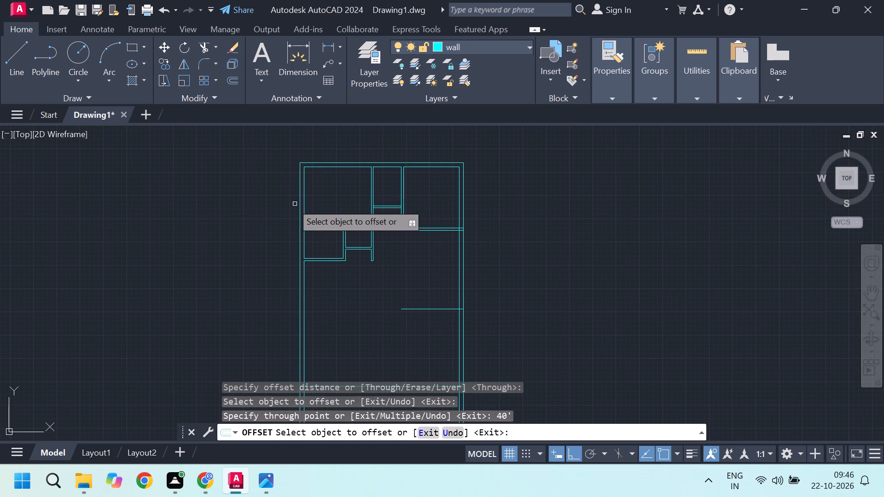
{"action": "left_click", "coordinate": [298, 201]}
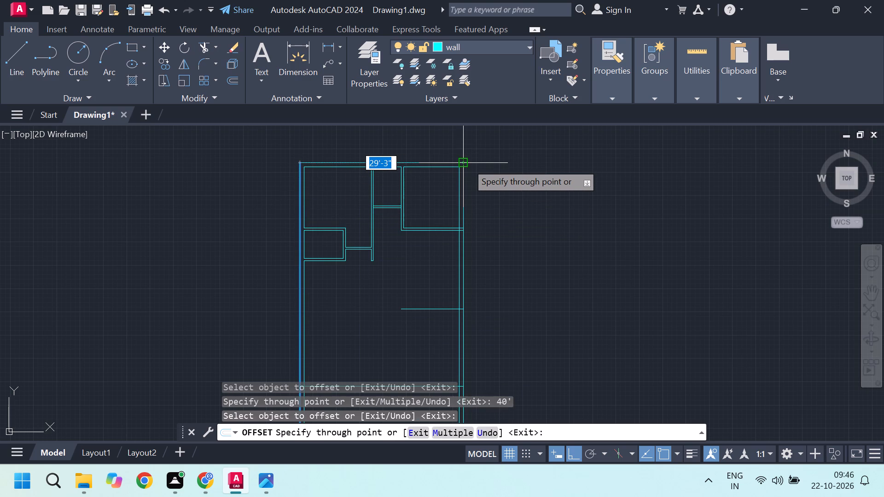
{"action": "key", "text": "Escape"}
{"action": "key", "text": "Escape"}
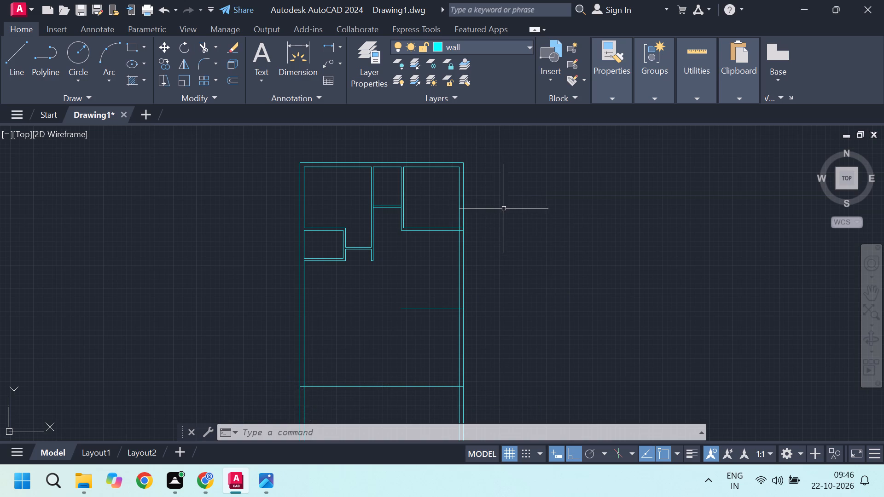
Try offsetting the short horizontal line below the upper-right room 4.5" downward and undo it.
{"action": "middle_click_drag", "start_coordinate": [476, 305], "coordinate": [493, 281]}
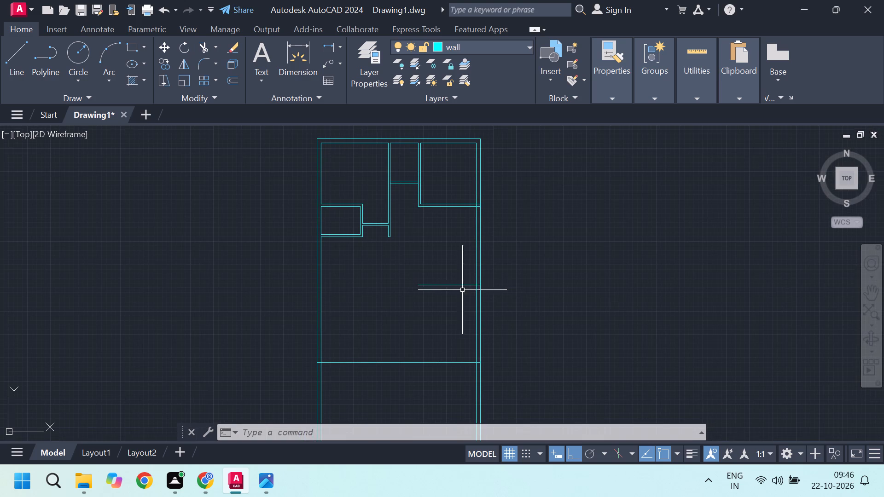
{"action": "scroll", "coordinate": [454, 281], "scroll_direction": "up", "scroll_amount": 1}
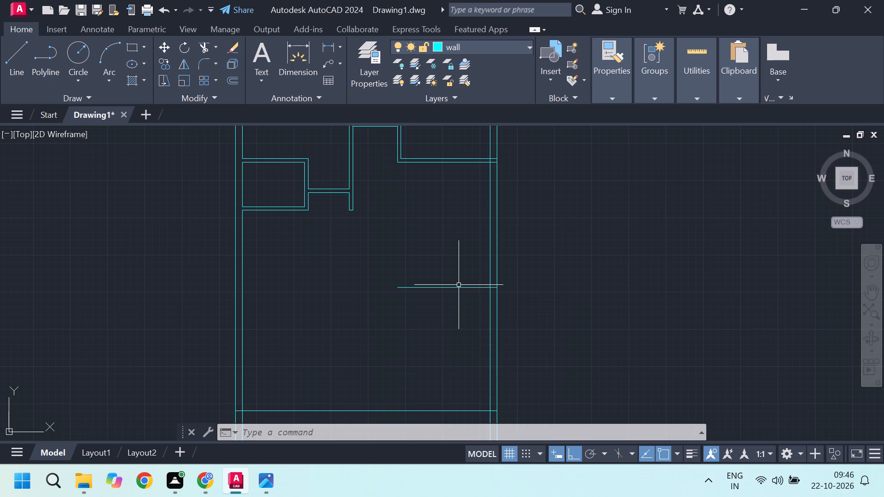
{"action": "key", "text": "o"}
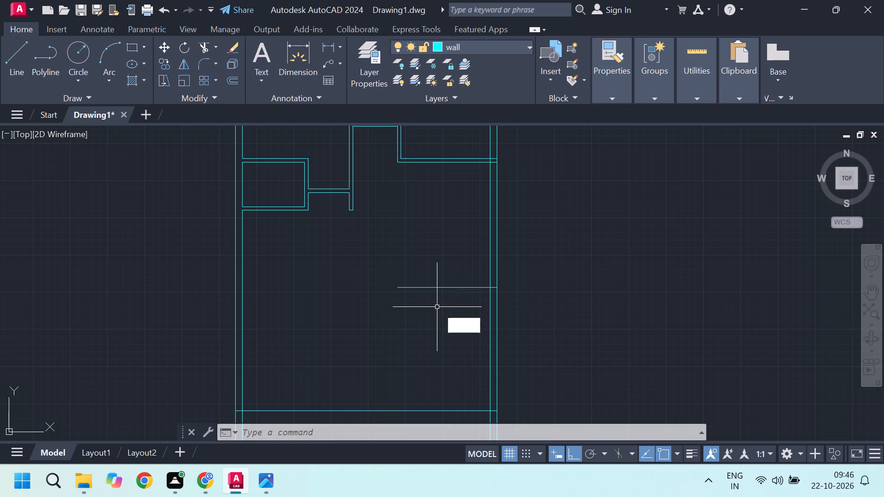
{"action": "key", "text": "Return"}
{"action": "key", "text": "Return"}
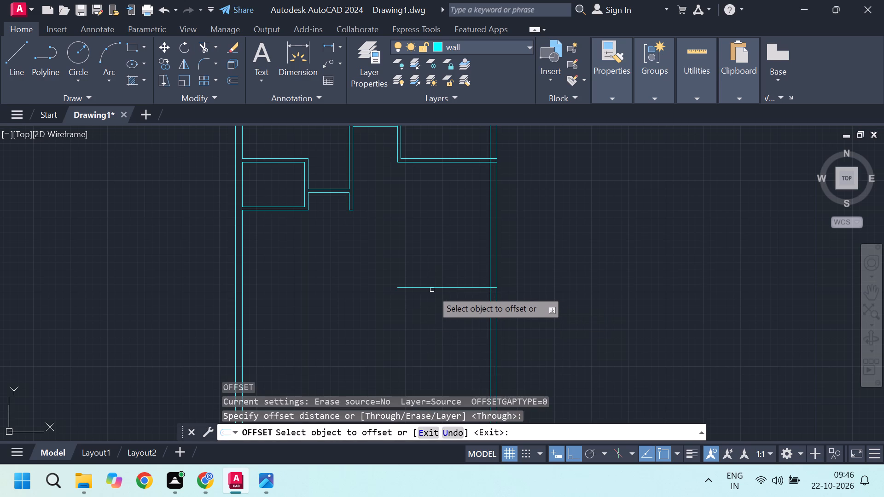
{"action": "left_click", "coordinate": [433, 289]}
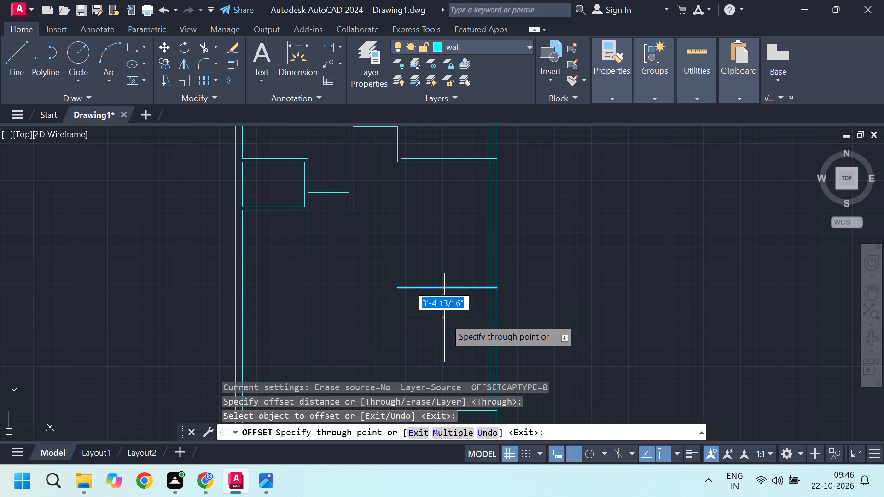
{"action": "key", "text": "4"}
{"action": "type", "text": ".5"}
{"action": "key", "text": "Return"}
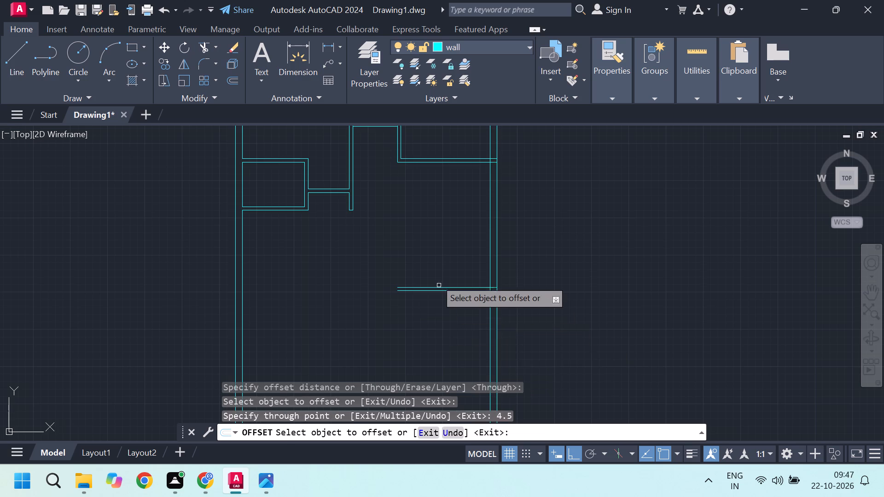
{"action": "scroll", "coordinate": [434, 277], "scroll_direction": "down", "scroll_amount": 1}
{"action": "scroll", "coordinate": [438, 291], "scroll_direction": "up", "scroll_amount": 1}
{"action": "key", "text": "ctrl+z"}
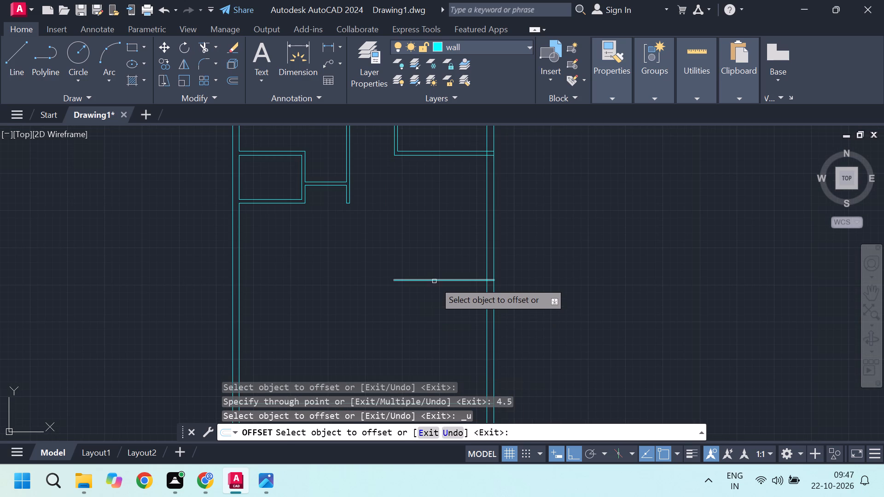
Offset the short horizontal line below the upper-right room 9" downward to form the wall's second line.
{"action": "left_click_drag", "start_coordinate": [434, 281], "coordinate": [435, 285]}
{"action": "key", "text": "9"}
{"action": "key", "text": "Return"}
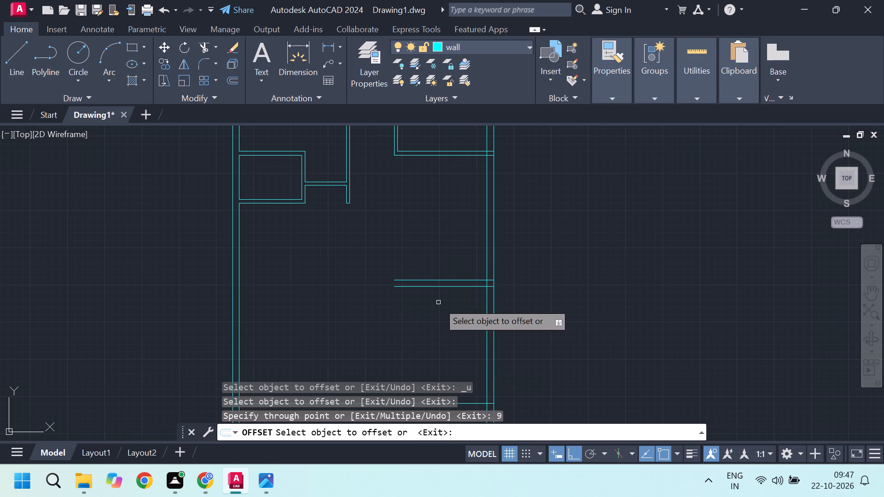
Offset the full-width horizontal line below the short wall 4.5" upward to form the partition's second line.
{"action": "scroll", "coordinate": [437, 302], "scroll_direction": "down", "scroll_amount": 3}
{"action": "scroll", "coordinate": [433, 312], "scroll_direction": "up", "scroll_amount": 3}
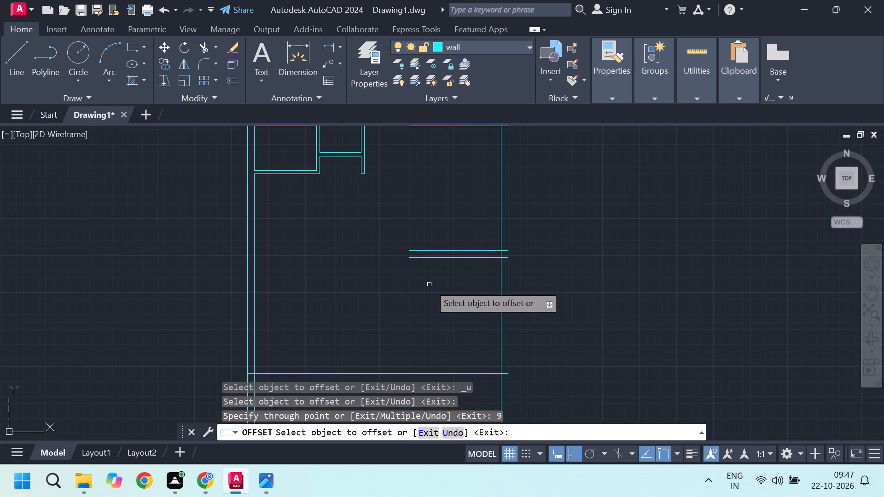
{"action": "scroll", "coordinate": [430, 284], "scroll_direction": "down", "scroll_amount": 1}
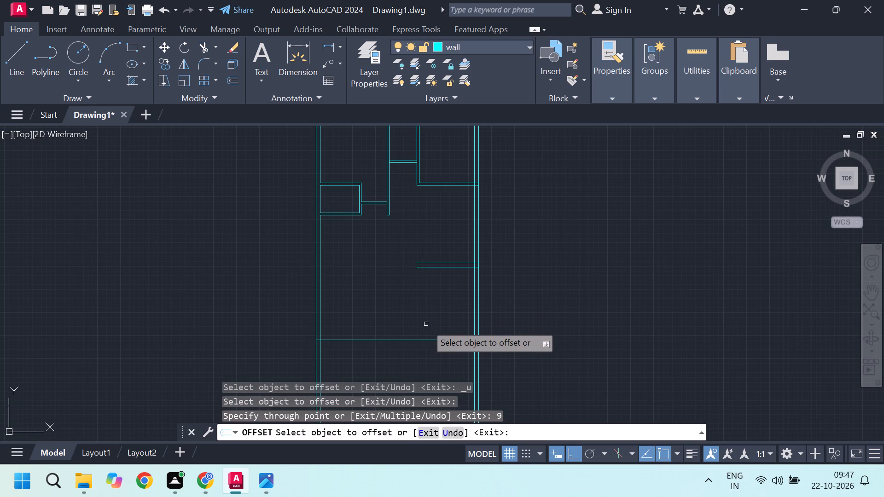
{"action": "scroll", "coordinate": [385, 348], "scroll_direction": "up", "scroll_amount": 1}
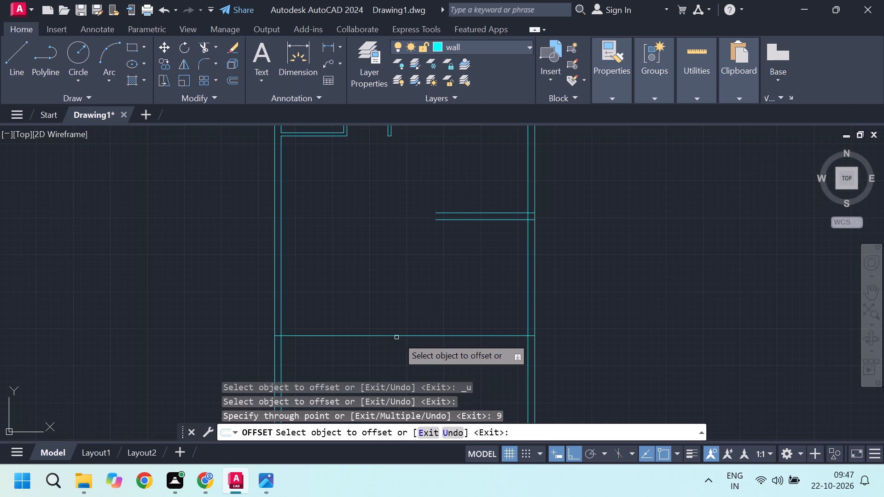
{"action": "left_click", "coordinate": [399, 335]}
{"action": "key", "text": "4"}
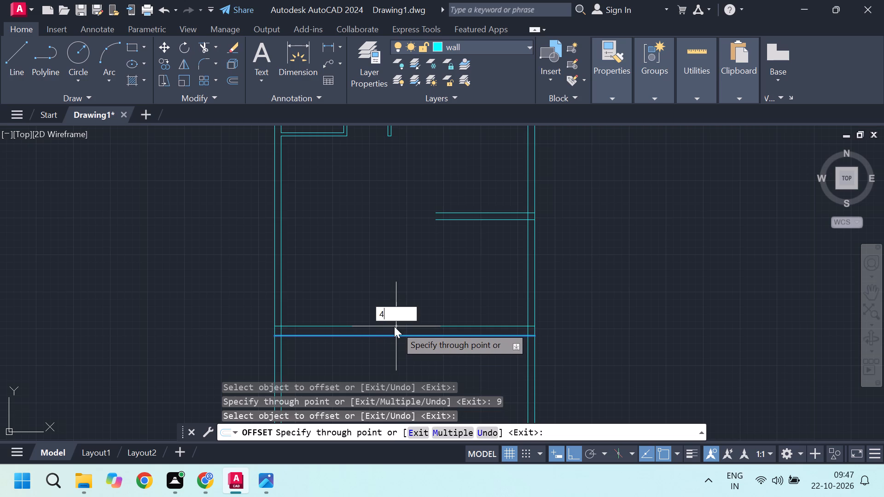
{"action": "key", "text": "period"}
{"action": "key", "text": "5"}
{"action": "key", "text": "Return"}
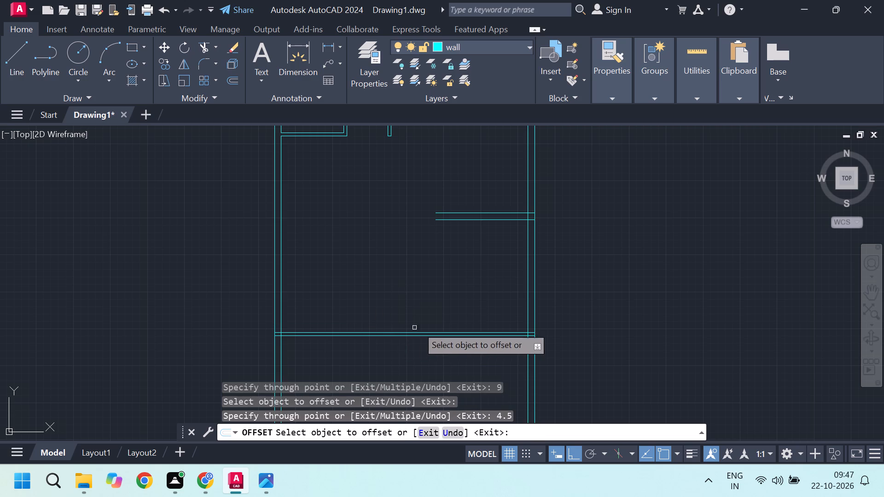
{"action": "middle_click_drag", "start_coordinate": [384, 309], "coordinate": [400, 318]}
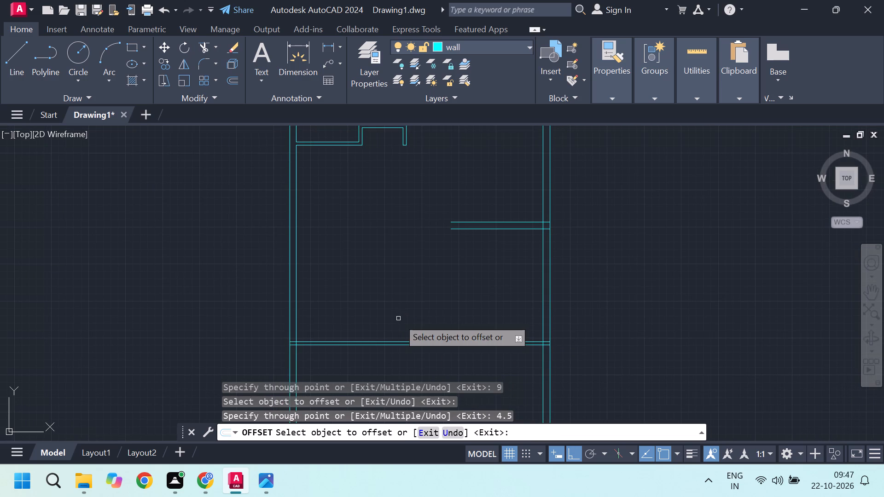
{"action": "key", "text": "space"}
Offset the inner line of the plan's left outer wall 9' to the right.
{"action": "scroll", "coordinate": [367, 308], "scroll_direction": "down", "scroll_amount": 1}
{"action": "scroll", "coordinate": [370, 248], "scroll_direction": "up", "scroll_amount": 1}
{"action": "middle_click_drag", "start_coordinate": [370, 254], "coordinate": [367, 272]}
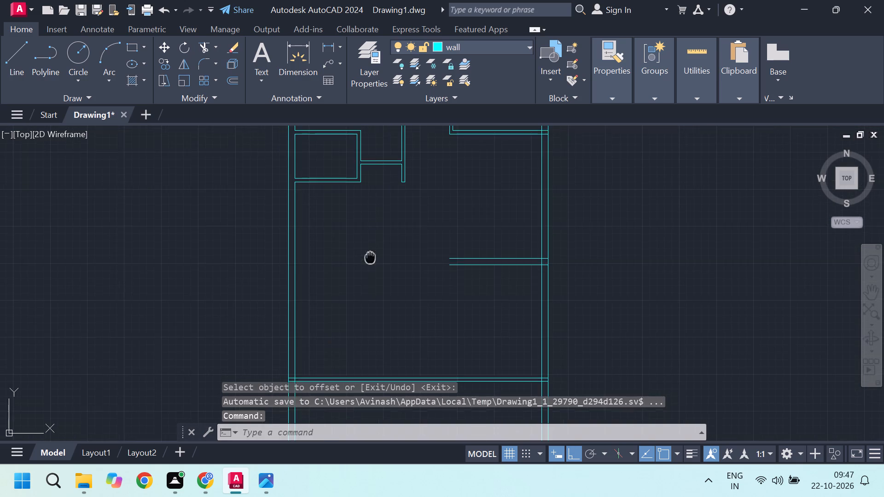
{"action": "middle_click_drag", "start_coordinate": [367, 272], "coordinate": [371, 306]}
{"action": "scroll", "coordinate": [371, 306], "scroll_direction": "down", "scroll_amount": 1}
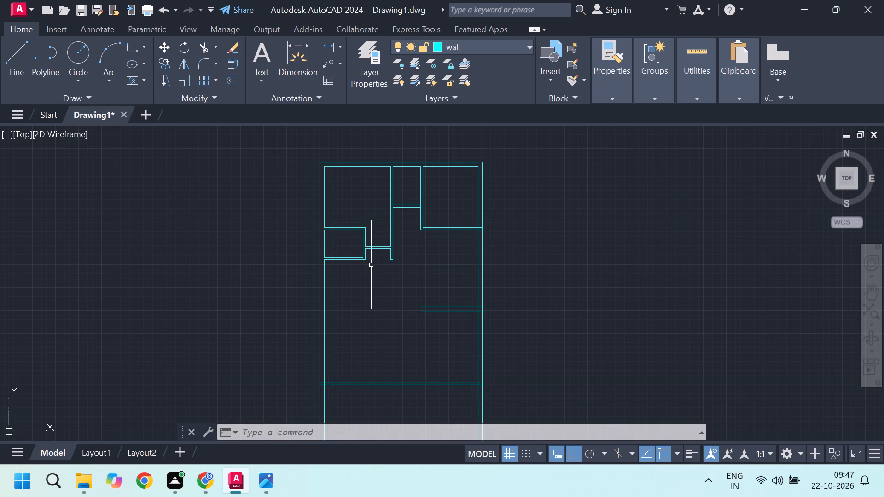
{"action": "middle_click_drag", "start_coordinate": [353, 317], "coordinate": [362, 296]}
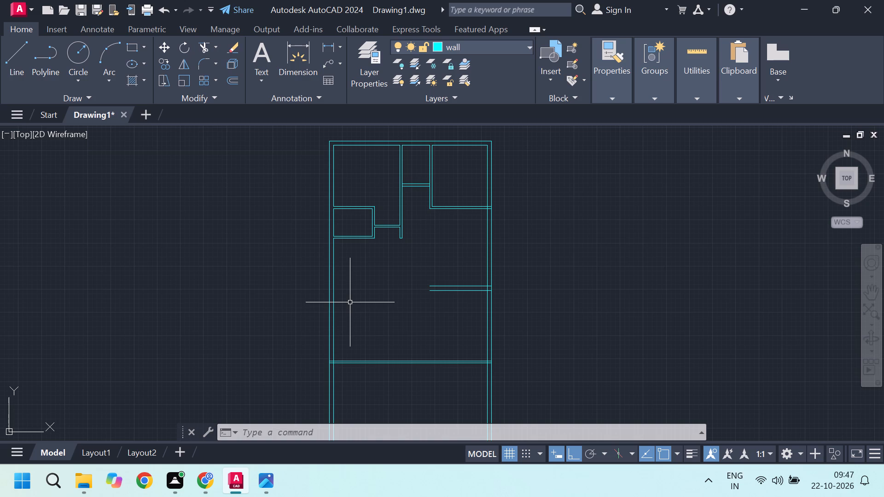
{"action": "scroll", "coordinate": [348, 301], "scroll_direction": "up", "scroll_amount": 1}
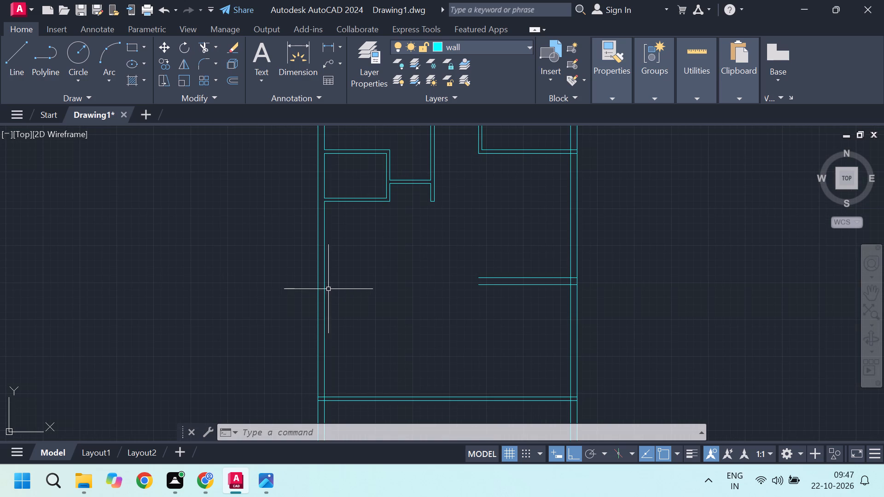
{"action": "left_click", "coordinate": [324, 286]}
{"action": "key", "text": "o"}
{"action": "key", "text": "Return"}
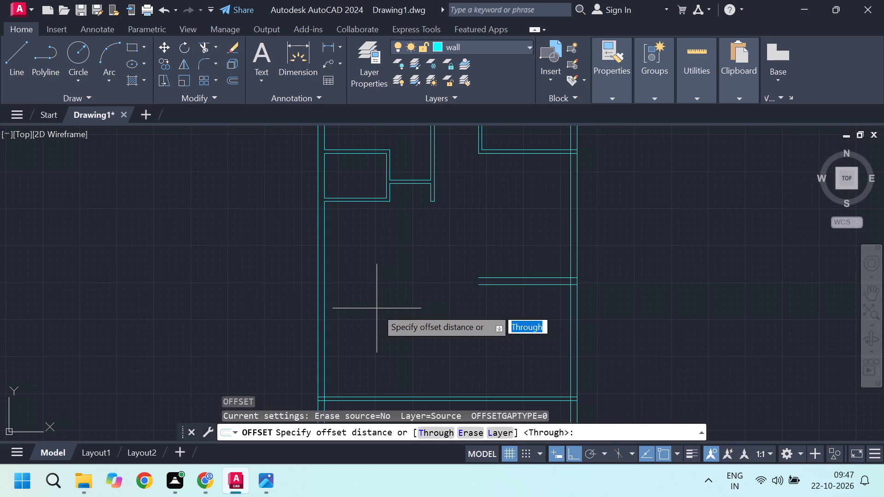
{"action": "key", "text": "t"}
{"action": "key", "text": "Return"}
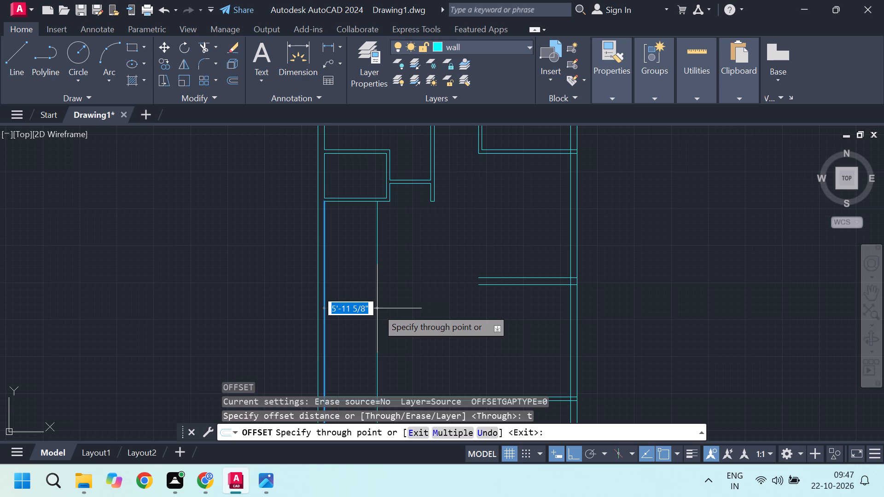
{"action": "type", "text": "9'"}
{"action": "key", "text": "Return"}
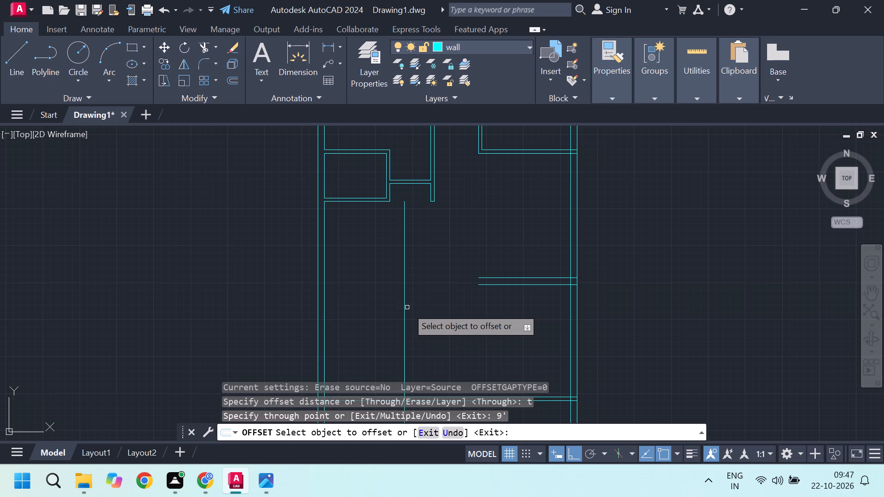
Offset the new vertical line 9" to the right to form the interior wall's second line.
{"action": "left_click", "coordinate": [404, 305]}
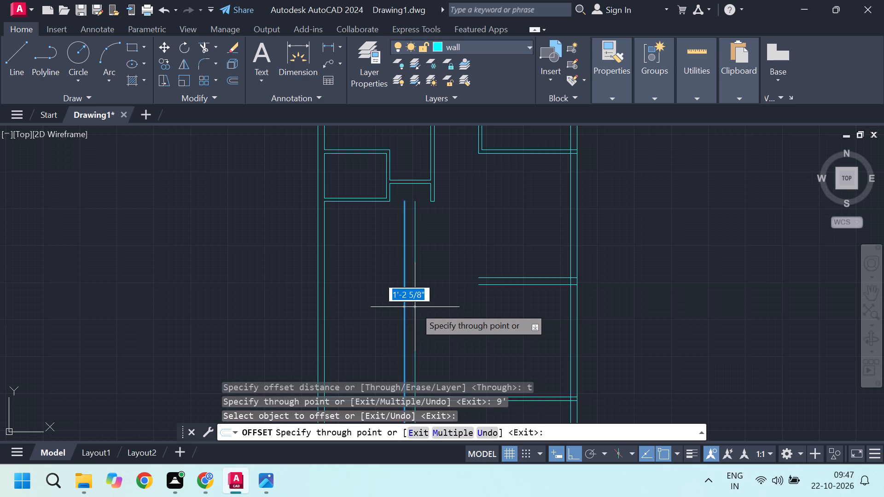
{"action": "key", "text": "9"}
{"action": "key", "text": "Return"}
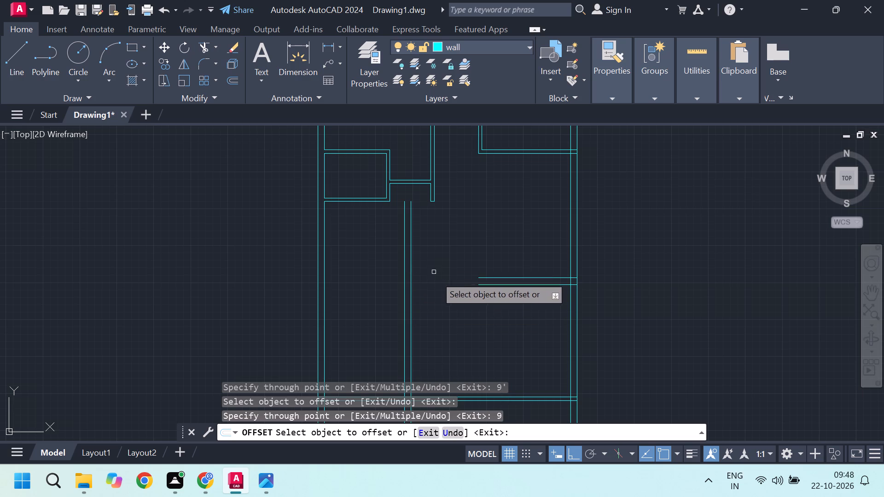
{"action": "key", "text": "Escape"}
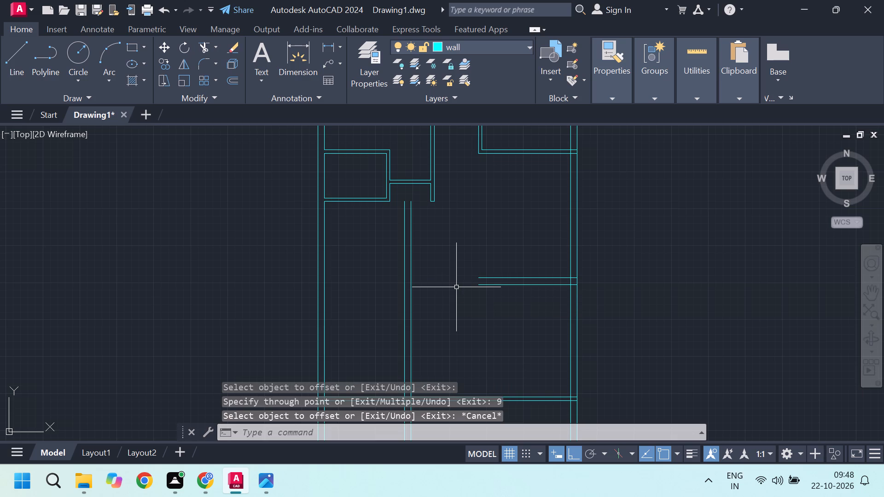
Extend both lines of the short horizontal wall leftward to the near line of the new vertical wall.
{"action": "key", "text": "e"}
{"action": "key", "text": "x"}
{"action": "key", "text": "Return"}
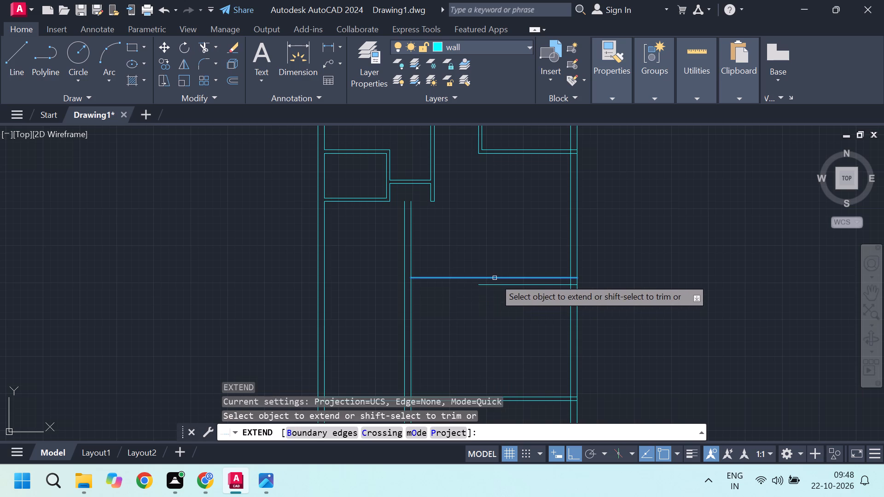
{"action": "left_click", "coordinate": [494, 278]}
{"action": "left_click", "coordinate": [494, 285]}
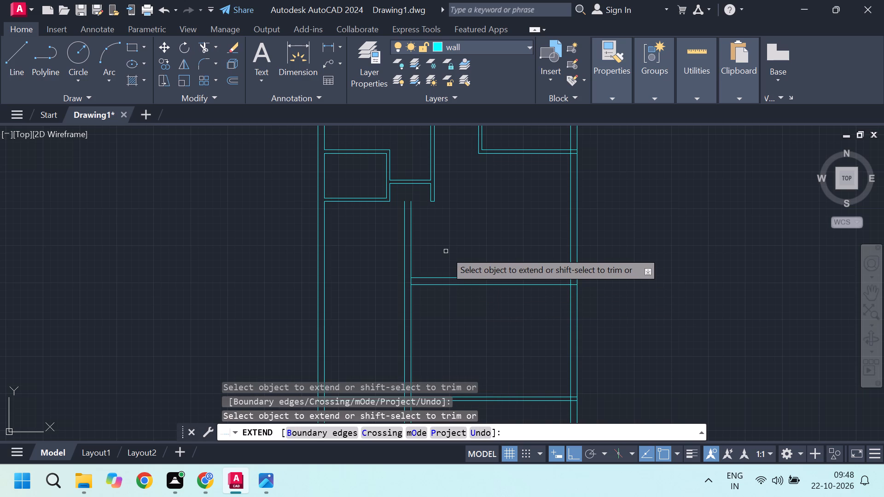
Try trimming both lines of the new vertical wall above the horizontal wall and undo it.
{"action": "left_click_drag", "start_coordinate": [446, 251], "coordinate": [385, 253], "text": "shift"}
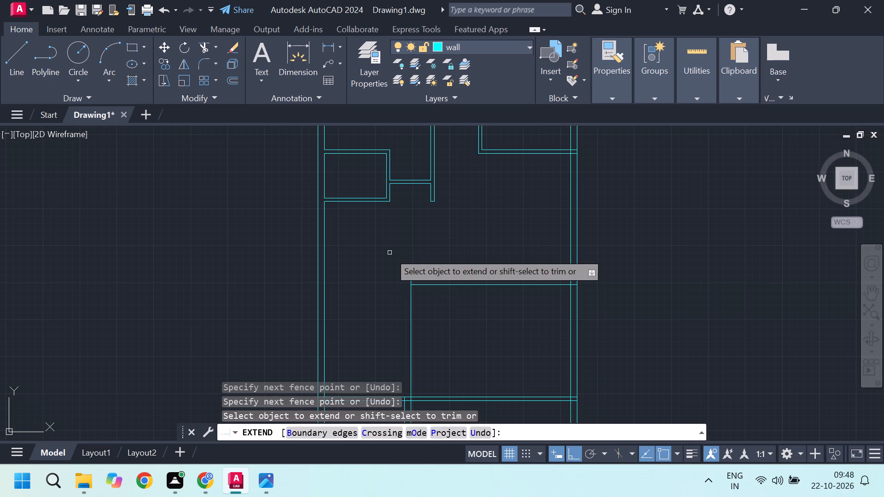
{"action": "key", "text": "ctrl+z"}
Extend the horizontal wall's upper line across to the far left line of the new vertical wall.
{"action": "scroll", "coordinate": [420, 271], "scroll_direction": "up", "scroll_amount": 2}
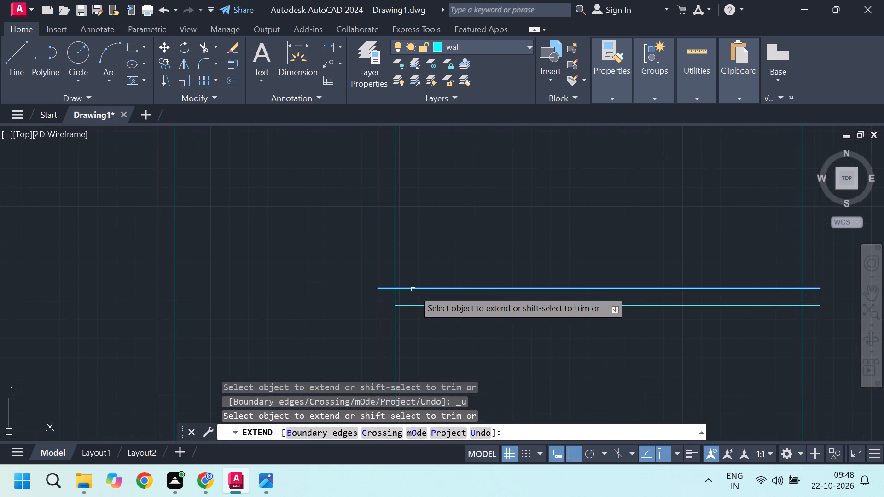
{"action": "left_click", "coordinate": [413, 289]}
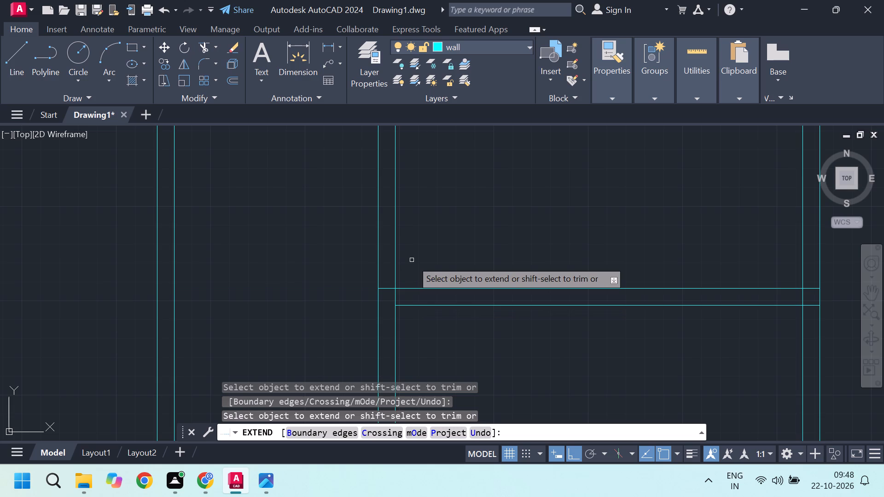
Trim the vertical wall's lines above the horizontal wall and the leftover inner stub to form a clean corner.
{"action": "left_click_drag", "start_coordinate": [411, 260], "coordinate": [314, 244], "text": "shift"}
{"action": "scroll", "coordinate": [392, 248], "scroll_direction": "down", "scroll_amount": 1}
{"action": "scroll", "coordinate": [385, 281], "scroll_direction": "up", "scroll_amount": 3}
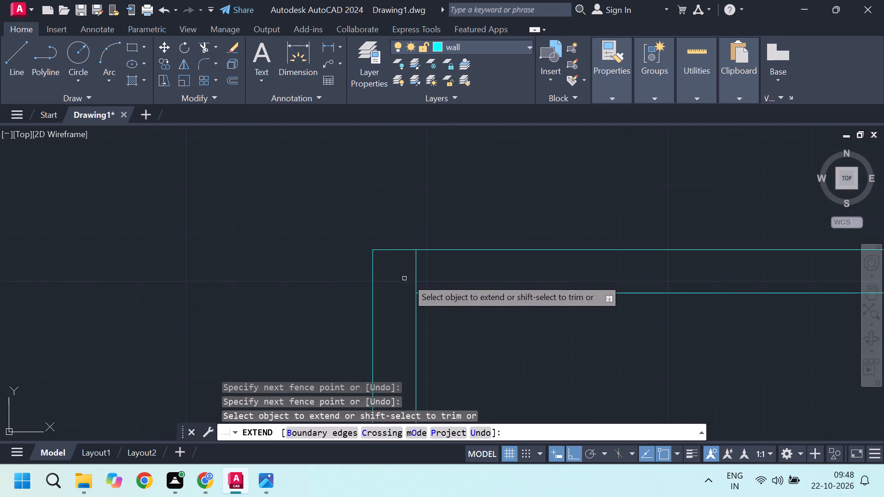
{"action": "left_click", "coordinate": [431, 273]}
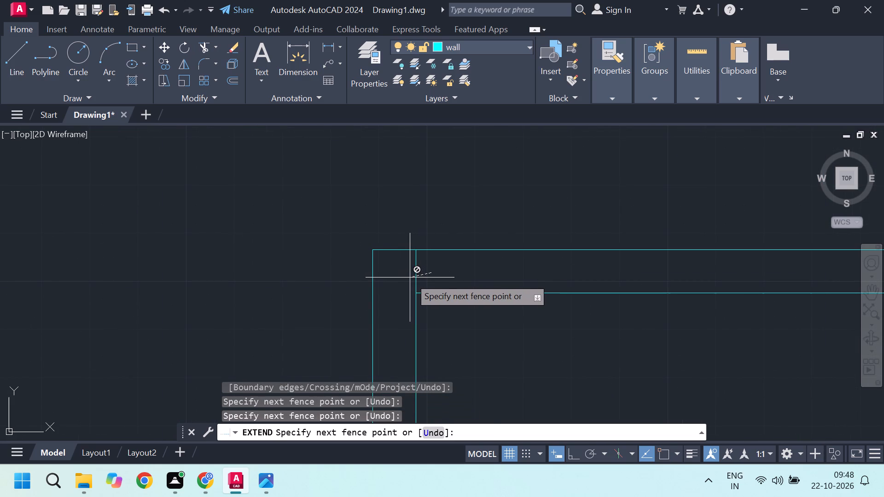
{"action": "left_click", "coordinate": [410, 277], "text": "shift"}
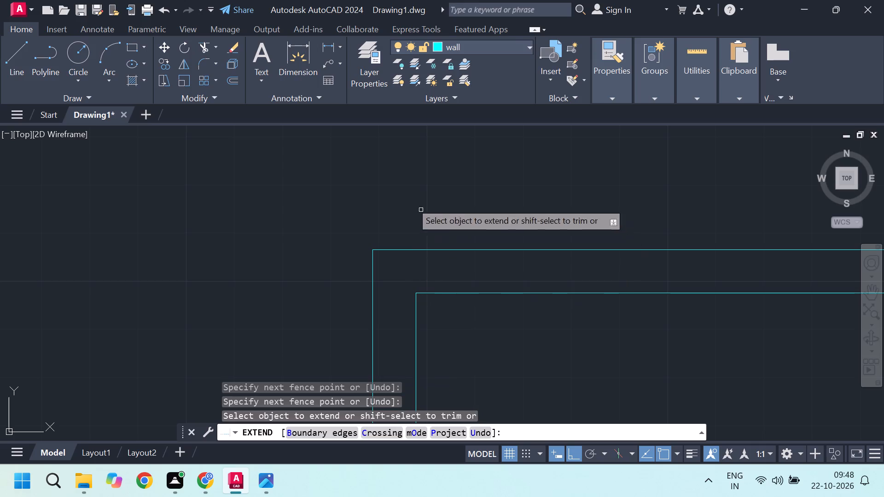
Examine the new corner, the lower partition and the left side of the plan, ending the Extend command.
{"action": "scroll", "coordinate": [407, 199], "scroll_direction": "down", "scroll_amount": 3}
{"action": "scroll", "coordinate": [430, 219], "scroll_direction": "up", "scroll_amount": 1}
{"action": "scroll", "coordinate": [427, 247], "scroll_direction": "down", "scroll_amount": 1}
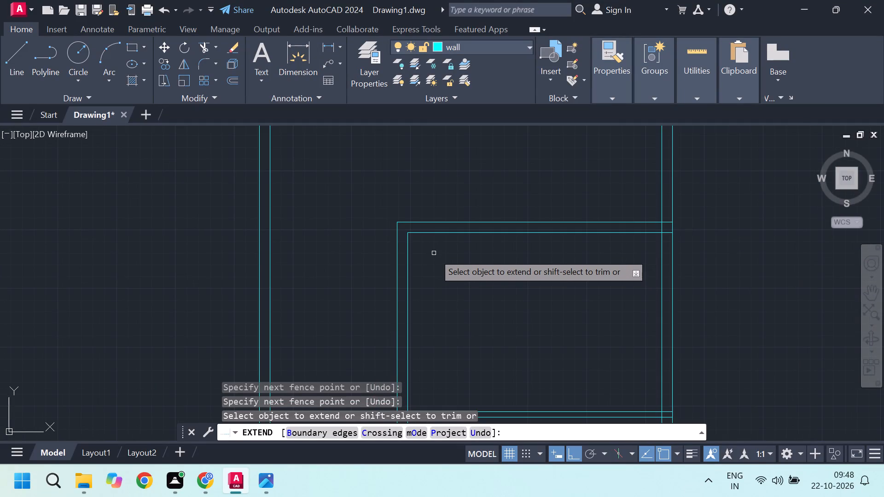
{"action": "scroll", "coordinate": [430, 254], "scroll_direction": "down", "scroll_amount": 1}
{"action": "middle_click_drag", "start_coordinate": [444, 301], "coordinate": [425, 220]}
{"action": "scroll", "coordinate": [425, 216], "scroll_direction": "down", "scroll_amount": 1}
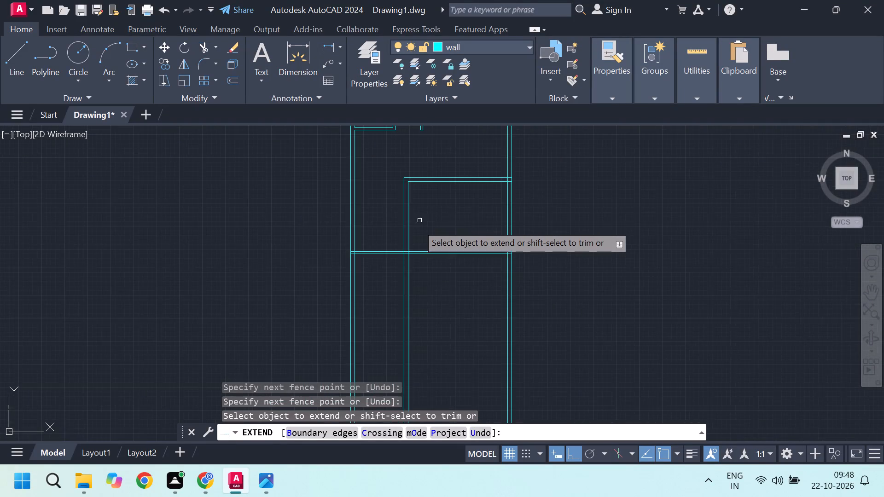
{"action": "scroll", "coordinate": [417, 225], "scroll_direction": "up", "scroll_amount": 2}
{"action": "middle_click_drag", "start_coordinate": [426, 247], "coordinate": [425, 295]}
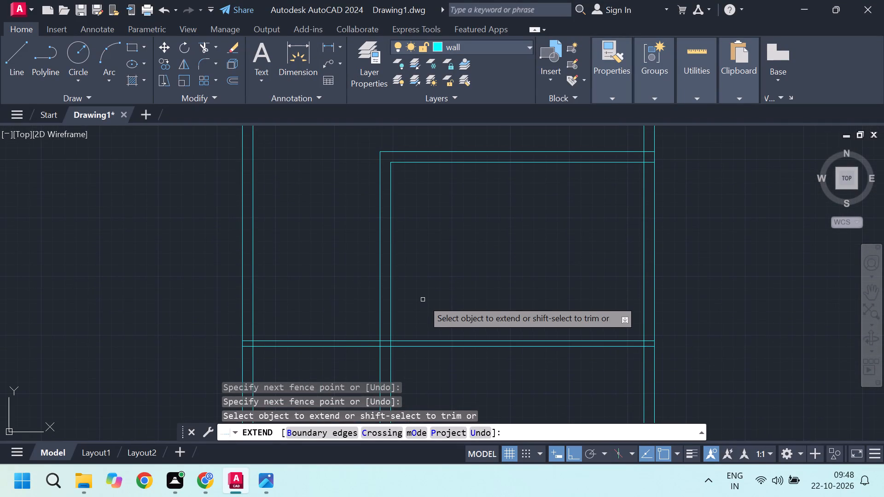
{"action": "scroll", "coordinate": [422, 300], "scroll_direction": "down", "scroll_amount": 2}
{"action": "scroll", "coordinate": [416, 263], "scroll_direction": "up", "scroll_amount": 1}
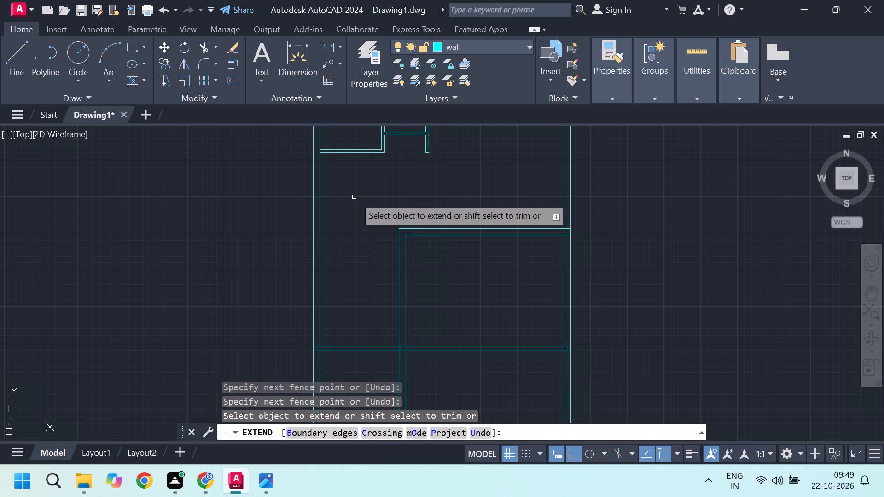
{"action": "scroll", "coordinate": [354, 197], "scroll_direction": "up", "scroll_amount": 2}
{"action": "scroll", "coordinate": [354, 213], "scroll_direction": "down", "scroll_amount": 2}
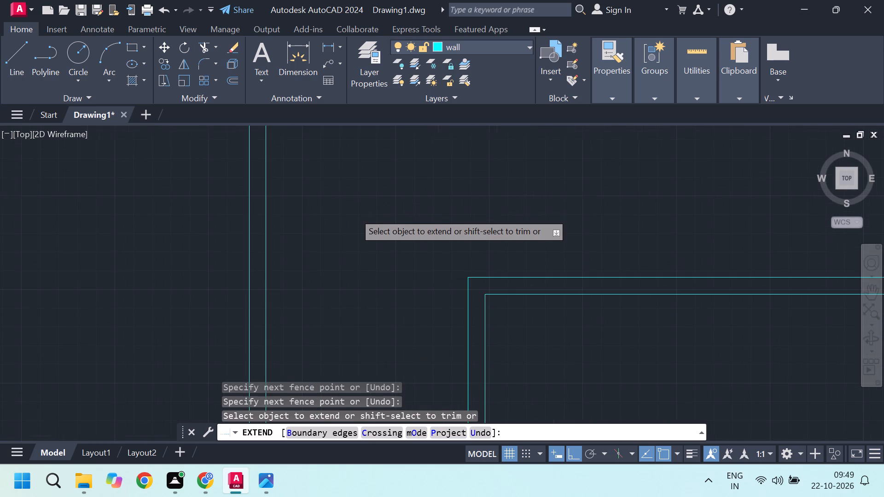
{"action": "scroll", "coordinate": [354, 218], "scroll_direction": "down", "scroll_amount": 1}
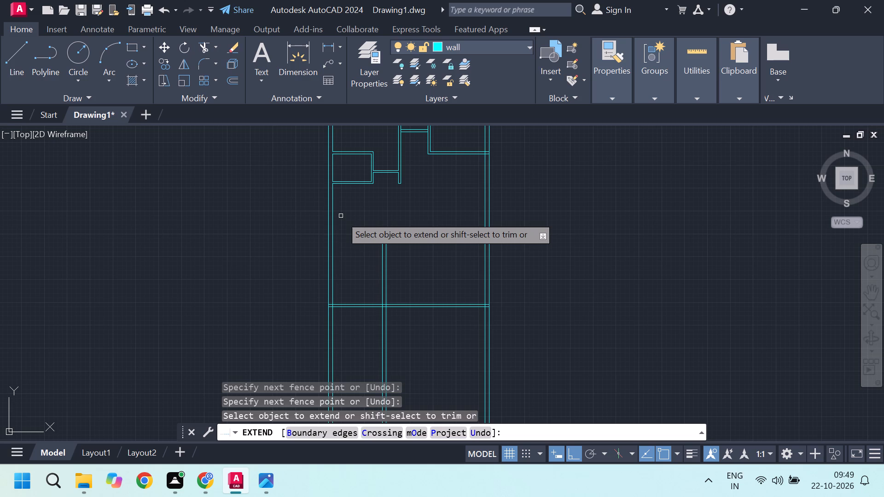
{"action": "scroll", "coordinate": [356, 206], "scroll_direction": "up", "scroll_amount": 1}
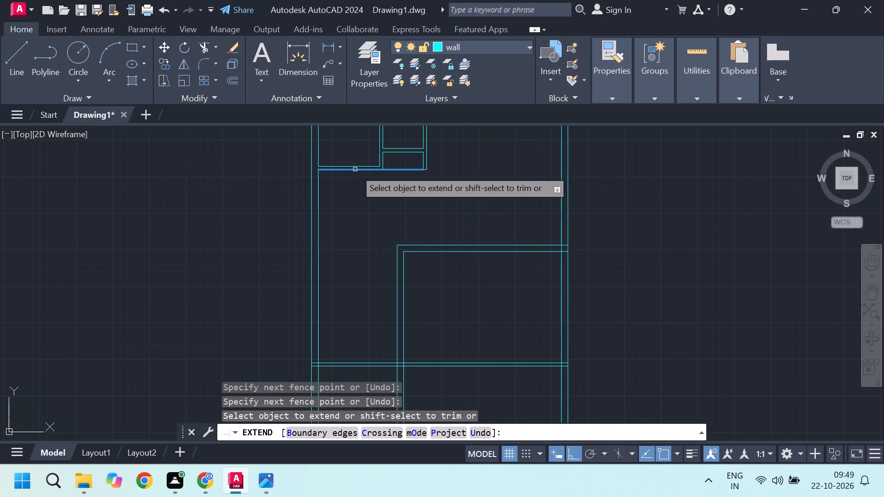
{"action": "key", "text": "Escape"}
{"action": "key", "text": "Escape"}
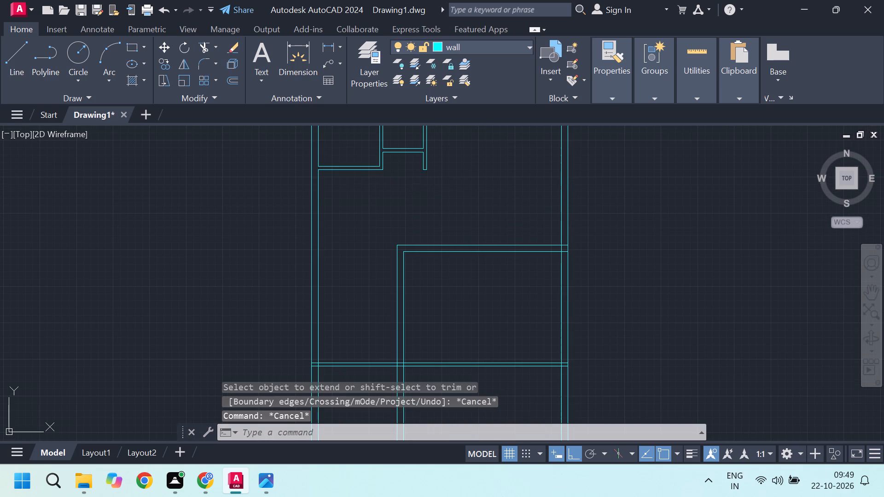
{"action": "key", "text": "Escape"}
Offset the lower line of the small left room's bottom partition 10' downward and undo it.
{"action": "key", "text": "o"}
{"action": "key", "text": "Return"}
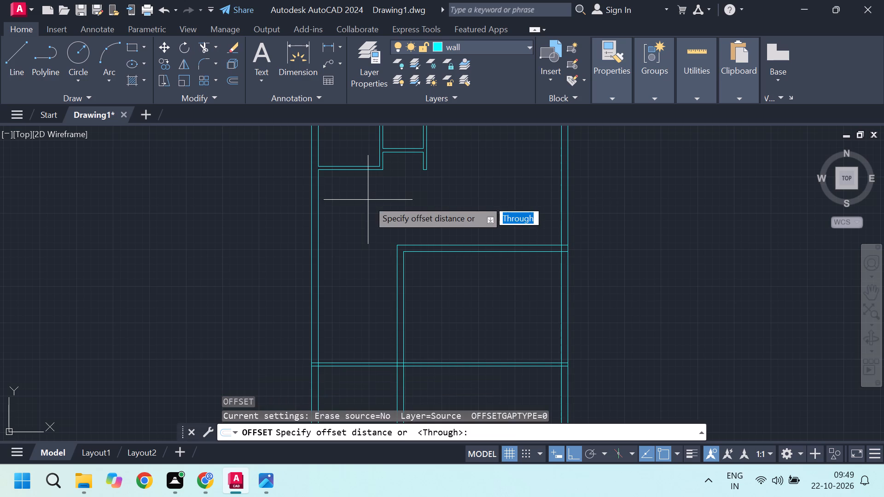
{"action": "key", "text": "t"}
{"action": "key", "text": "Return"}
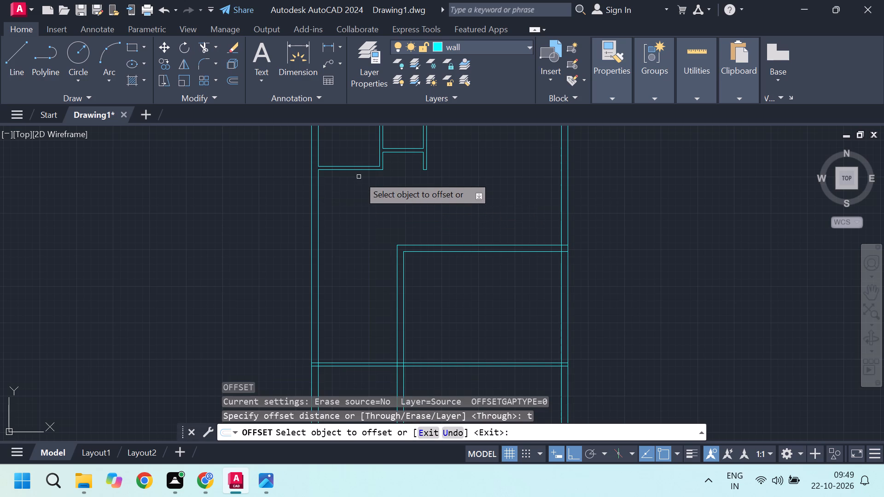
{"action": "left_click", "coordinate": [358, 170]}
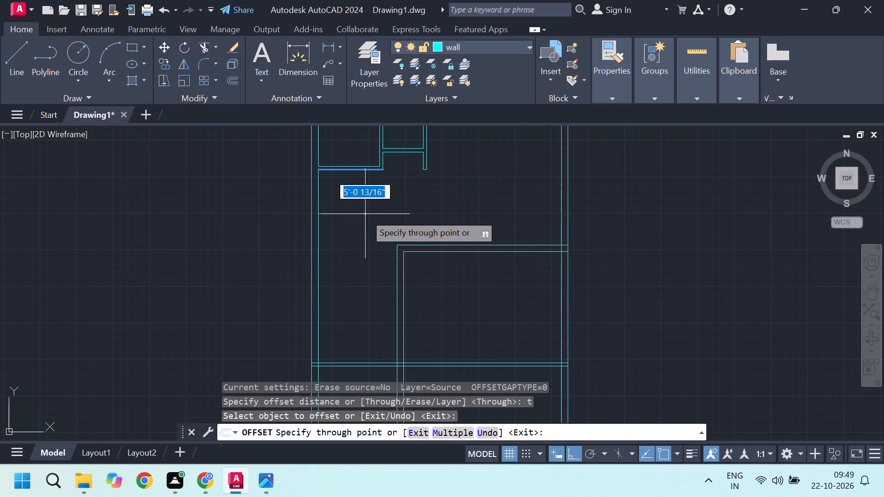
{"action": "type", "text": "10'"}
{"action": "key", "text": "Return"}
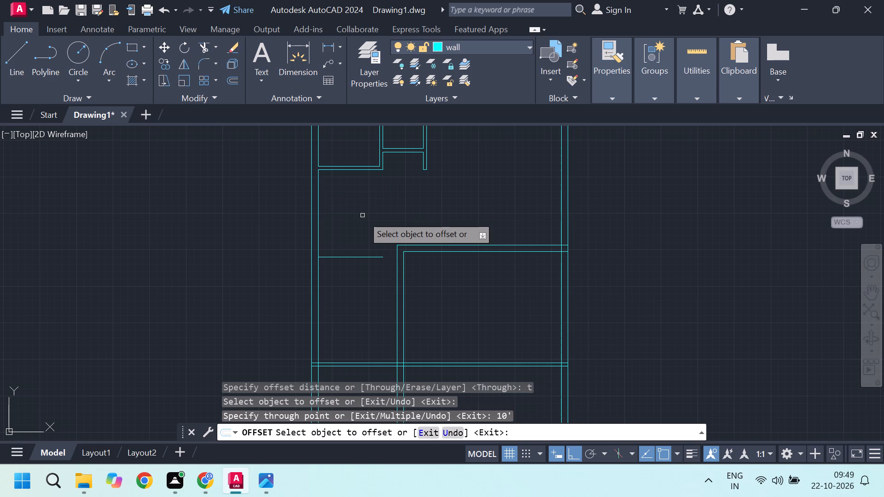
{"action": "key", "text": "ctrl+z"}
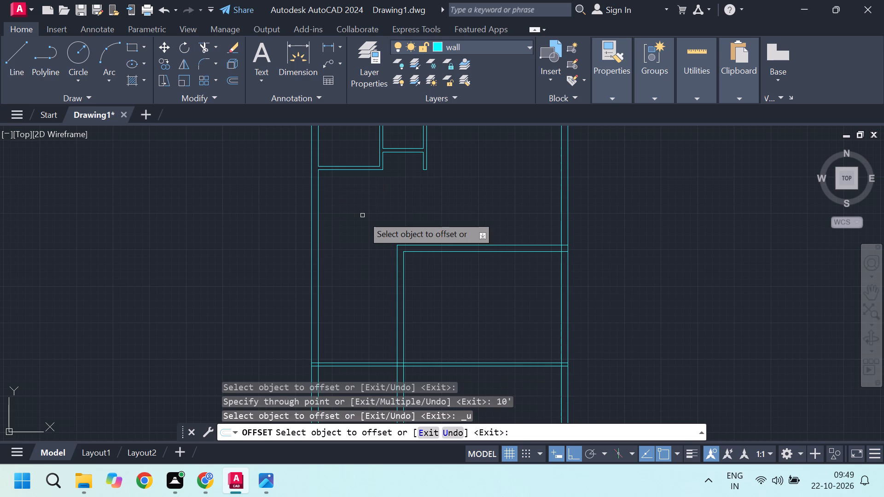
Offset the lower line of the small left room's bottom partition 9' downward.
{"action": "scroll", "coordinate": [343, 170], "scroll_direction": "up", "scroll_amount": 2}
{"action": "left_click", "coordinate": [356, 169]}
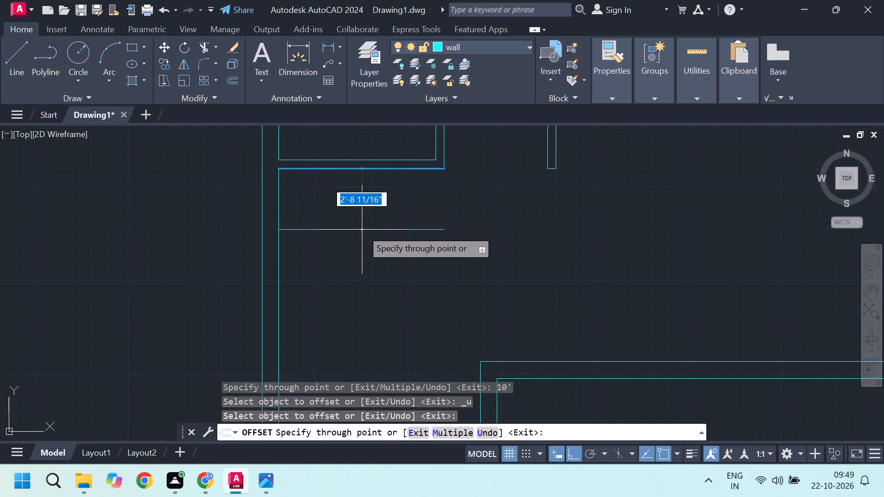
{"action": "type", "text": "9'"}
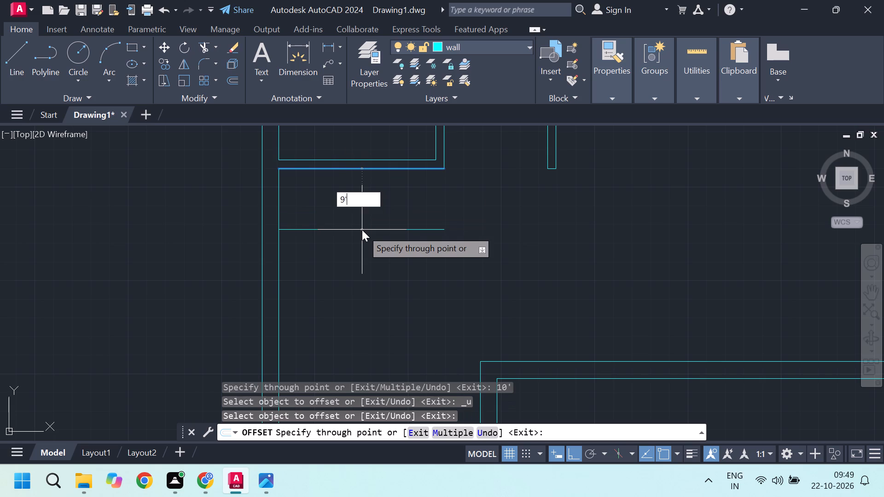
{"action": "key", "text": "Return"}
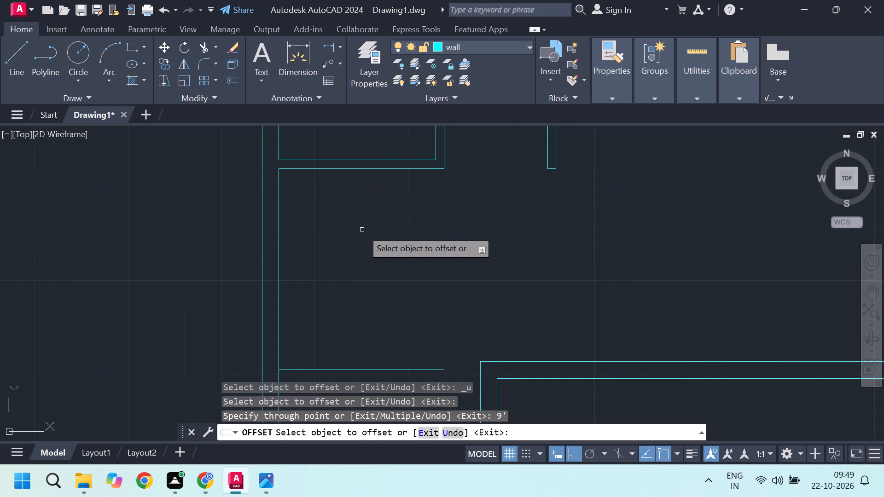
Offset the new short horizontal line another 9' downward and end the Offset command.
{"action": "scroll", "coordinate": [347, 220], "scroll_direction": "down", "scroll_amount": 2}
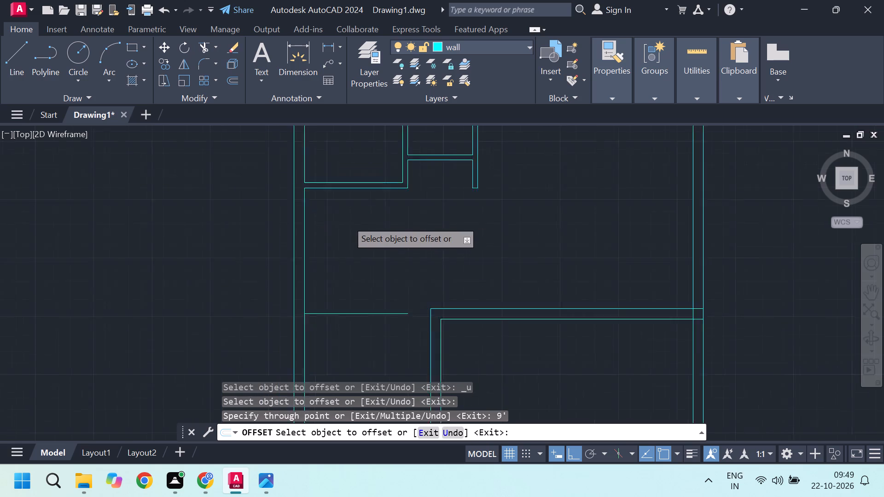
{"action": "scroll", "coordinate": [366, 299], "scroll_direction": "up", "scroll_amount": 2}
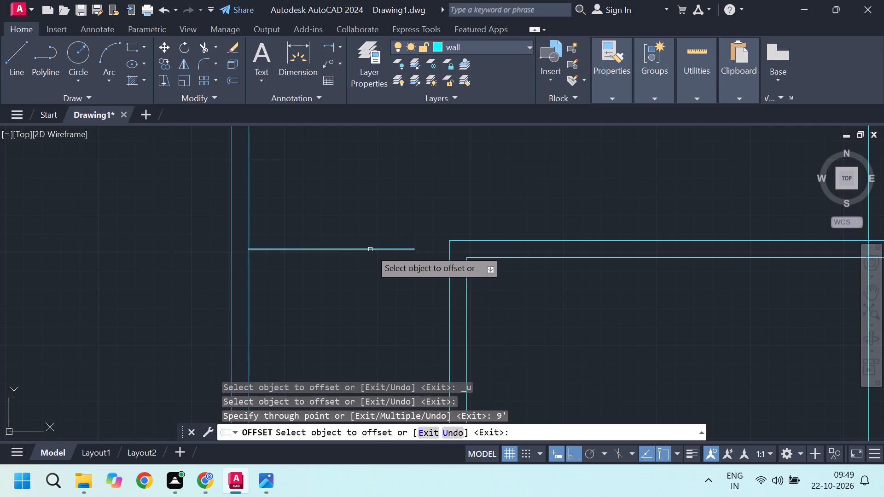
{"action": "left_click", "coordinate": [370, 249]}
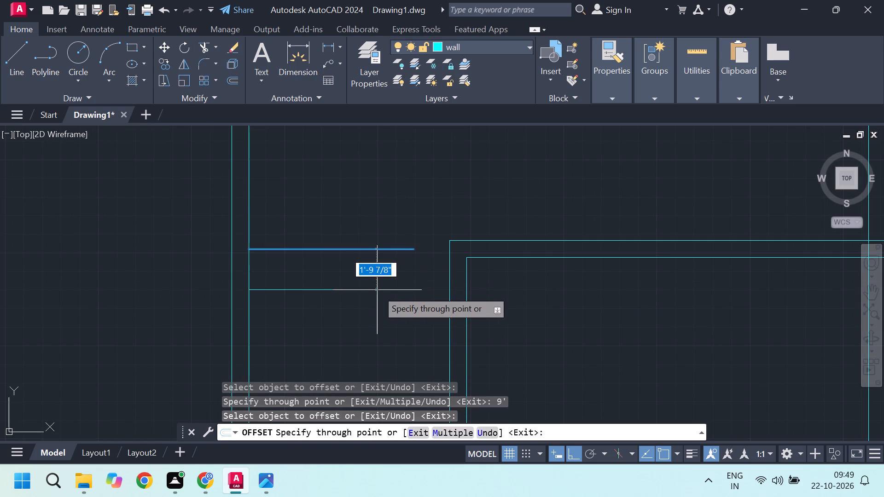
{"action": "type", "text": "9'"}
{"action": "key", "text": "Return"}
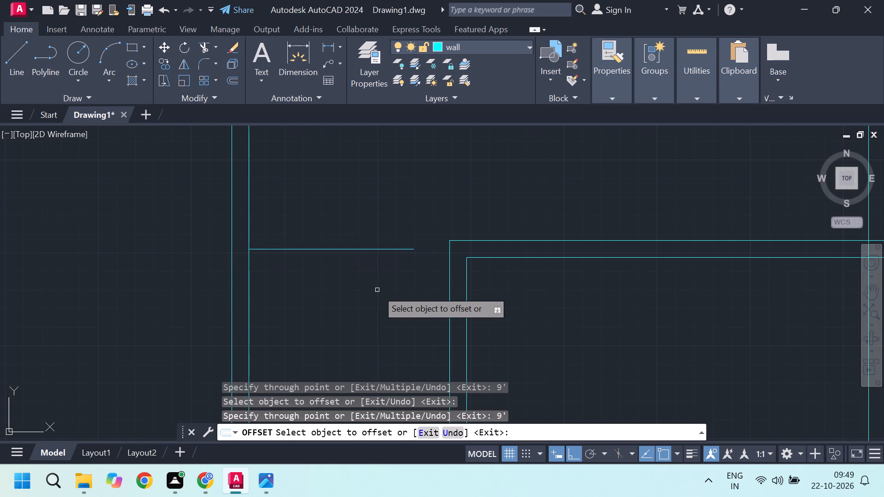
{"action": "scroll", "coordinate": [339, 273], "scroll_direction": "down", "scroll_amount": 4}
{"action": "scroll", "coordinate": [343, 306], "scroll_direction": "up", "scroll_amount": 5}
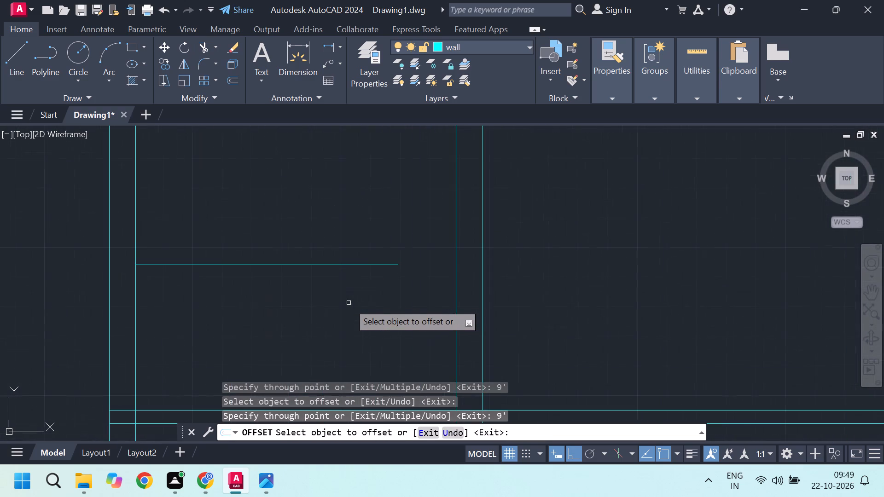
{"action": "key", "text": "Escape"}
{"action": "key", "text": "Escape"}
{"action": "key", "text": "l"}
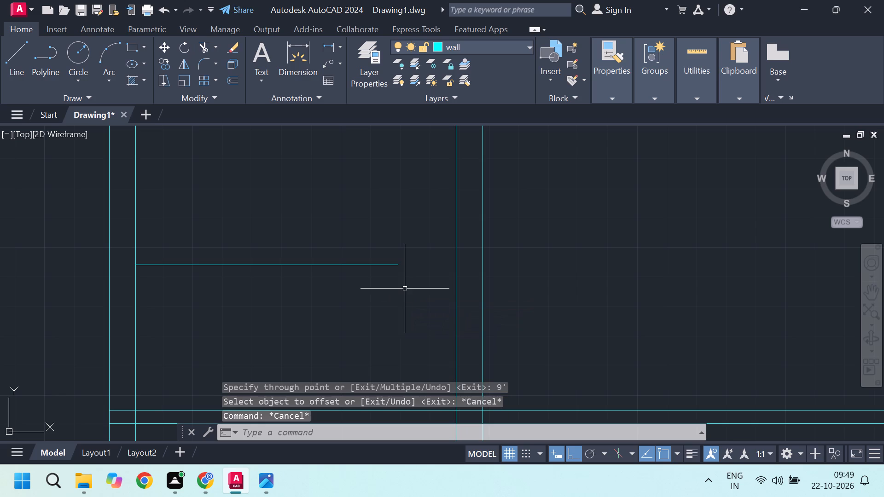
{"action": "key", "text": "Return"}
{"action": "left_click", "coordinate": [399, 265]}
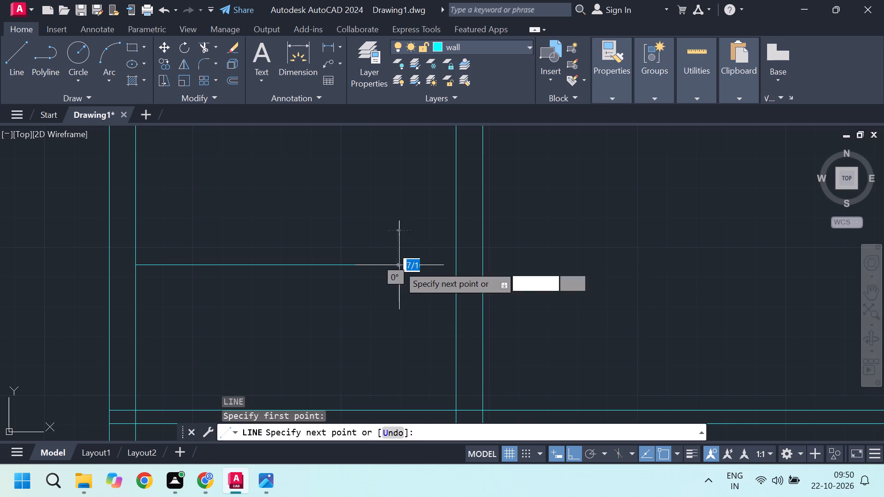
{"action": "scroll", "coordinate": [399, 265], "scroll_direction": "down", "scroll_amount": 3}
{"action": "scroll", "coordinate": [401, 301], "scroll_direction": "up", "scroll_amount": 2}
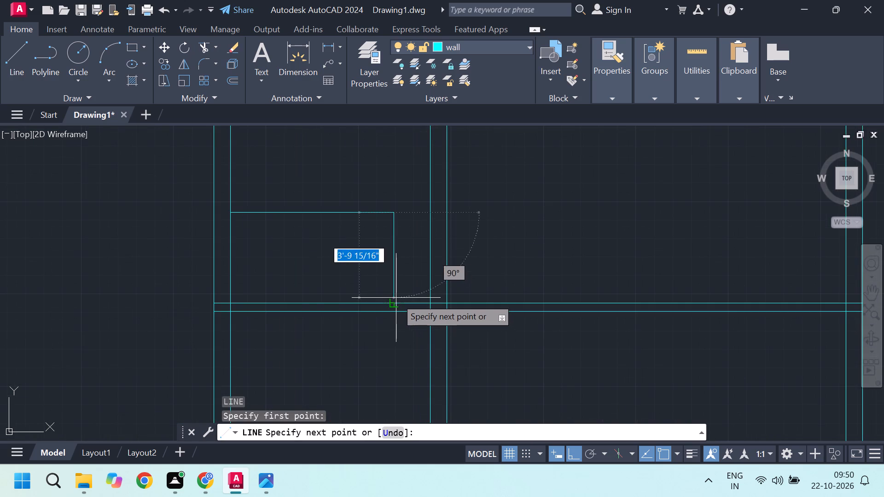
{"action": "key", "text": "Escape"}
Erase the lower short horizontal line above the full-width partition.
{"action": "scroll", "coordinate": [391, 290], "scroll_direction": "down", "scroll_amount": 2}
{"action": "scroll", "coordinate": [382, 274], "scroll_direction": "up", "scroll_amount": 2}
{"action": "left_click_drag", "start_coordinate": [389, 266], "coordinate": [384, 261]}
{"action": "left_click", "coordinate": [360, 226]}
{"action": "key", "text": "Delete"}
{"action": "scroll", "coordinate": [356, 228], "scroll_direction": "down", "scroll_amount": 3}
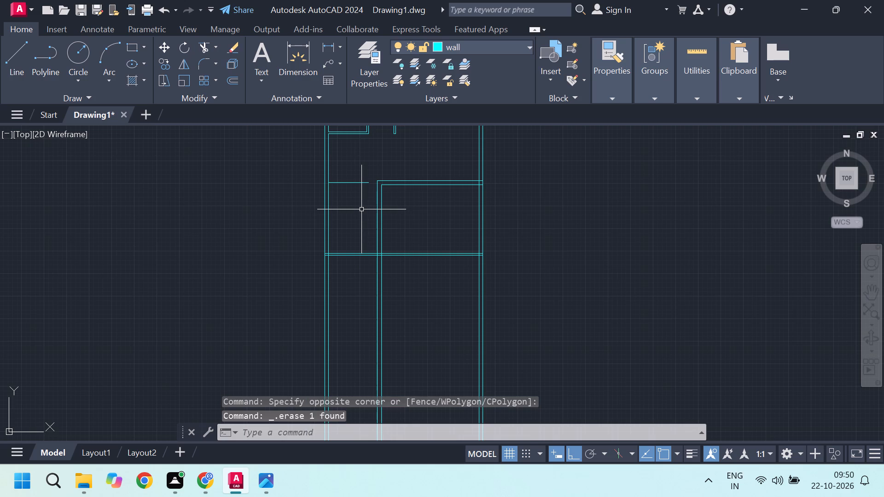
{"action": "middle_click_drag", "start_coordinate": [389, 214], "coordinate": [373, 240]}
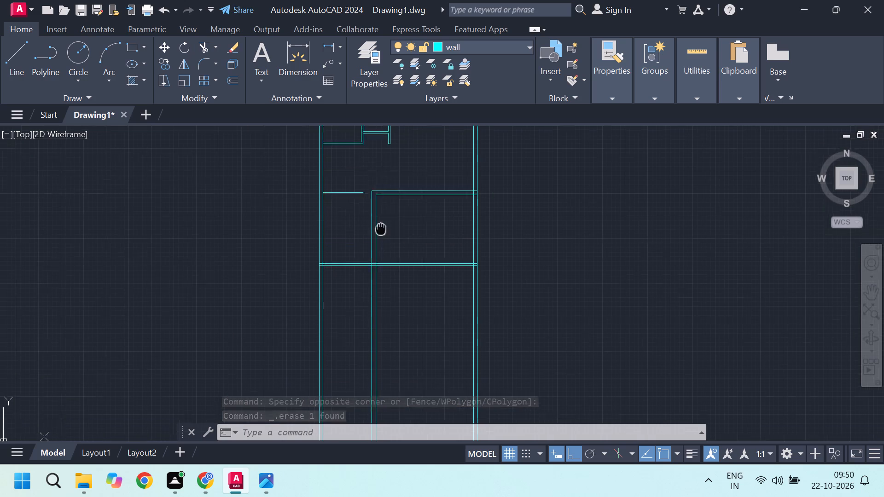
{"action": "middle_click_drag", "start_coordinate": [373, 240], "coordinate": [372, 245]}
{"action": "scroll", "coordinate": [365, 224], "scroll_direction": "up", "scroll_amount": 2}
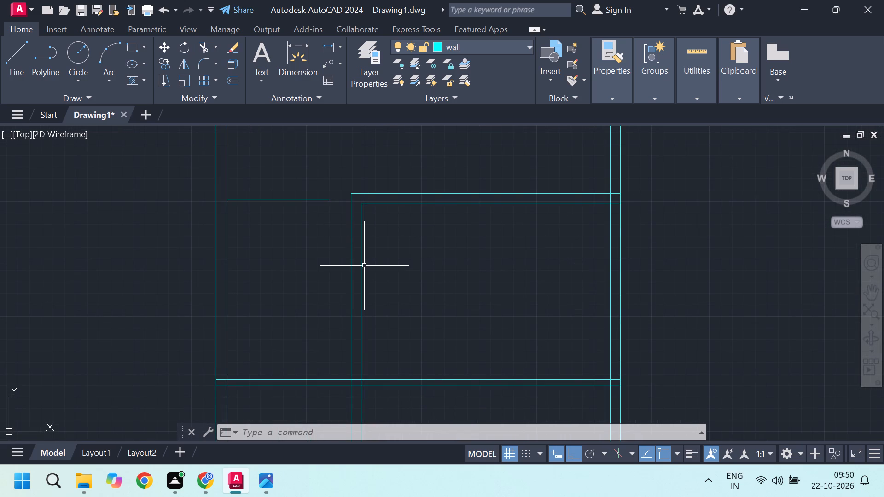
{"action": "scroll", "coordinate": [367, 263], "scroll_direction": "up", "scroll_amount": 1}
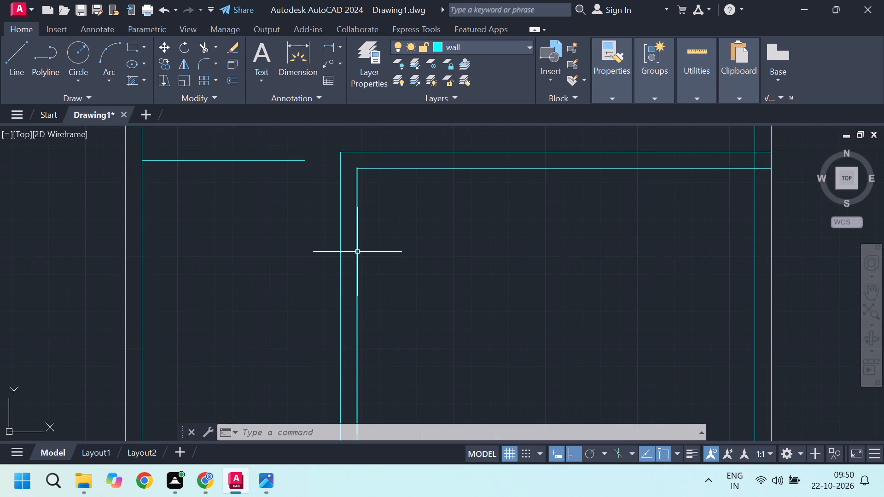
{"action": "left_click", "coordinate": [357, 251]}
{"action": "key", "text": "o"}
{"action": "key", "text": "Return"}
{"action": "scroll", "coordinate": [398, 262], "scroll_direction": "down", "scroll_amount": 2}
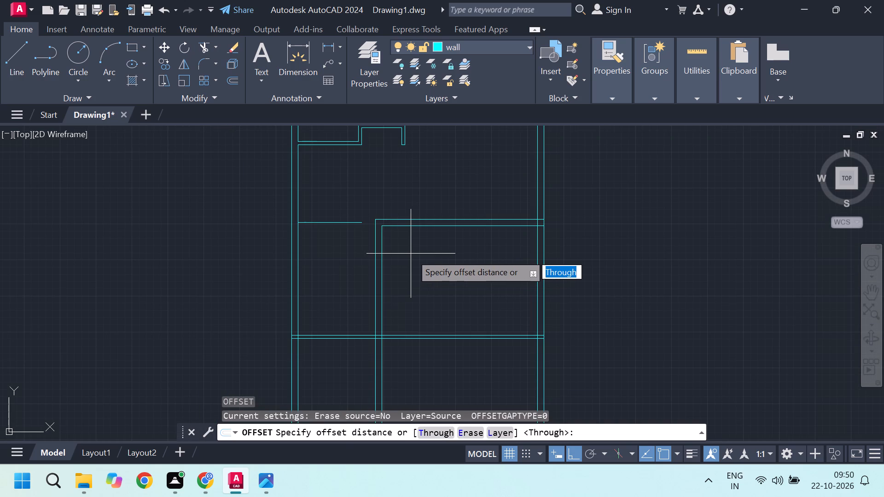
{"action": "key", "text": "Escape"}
Offset the inner line of the right outer wall 10' to the left, into the lower room.
{"action": "scroll", "coordinate": [498, 266], "scroll_direction": "down", "scroll_amount": 1}
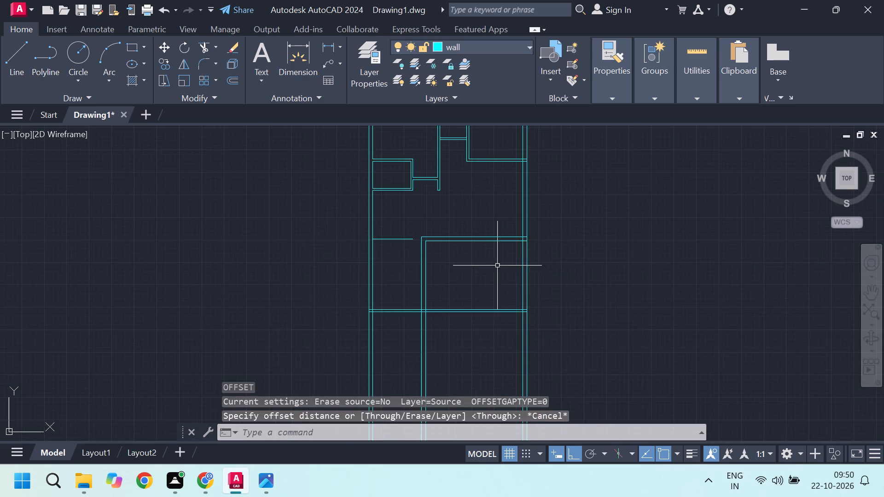
{"action": "scroll", "coordinate": [504, 277], "scroll_direction": "up", "scroll_amount": 3}
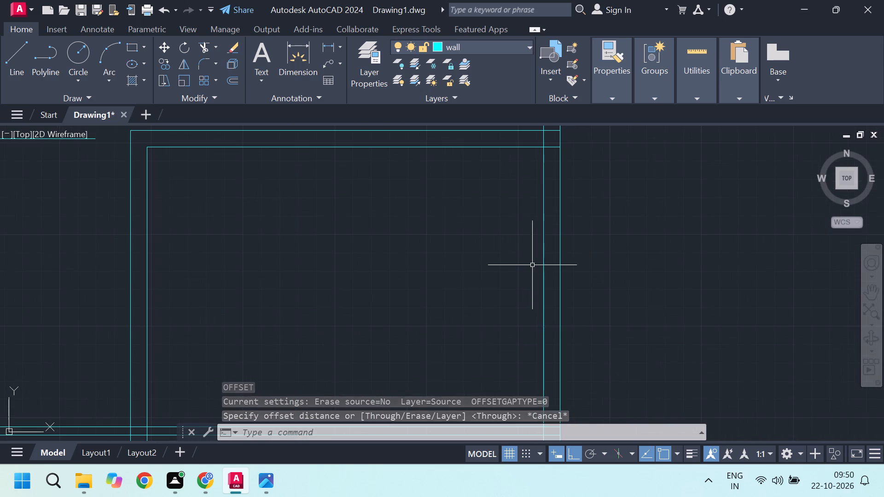
{"action": "left_click", "coordinate": [544, 264]}
{"action": "key", "text": "o"}
{"action": "key", "text": "Return"}
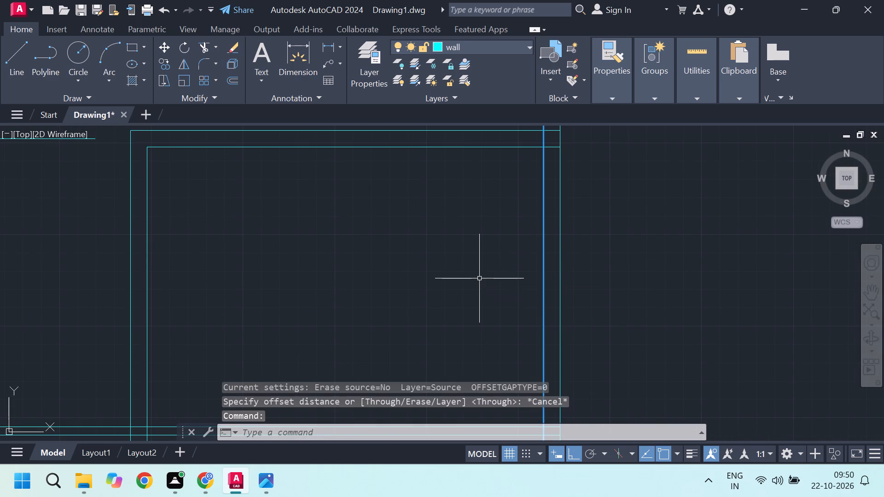
{"action": "key", "text": "t"}
{"action": "key", "text": "Return"}
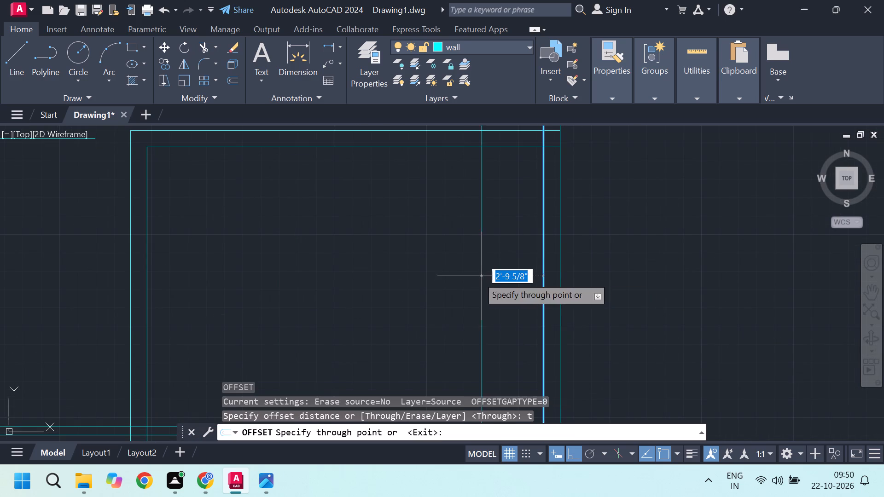
{"action": "type", "text": "10'"}
{"action": "key", "text": "Return"}
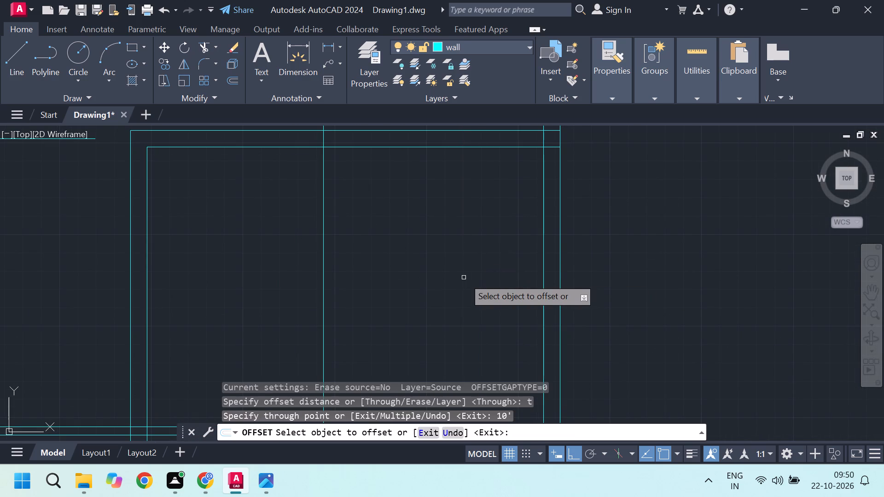
Offset the new vertical line 9" to the left to form the dividing wall's thickness.
{"action": "scroll", "coordinate": [457, 287], "scroll_direction": "down", "scroll_amount": 2}
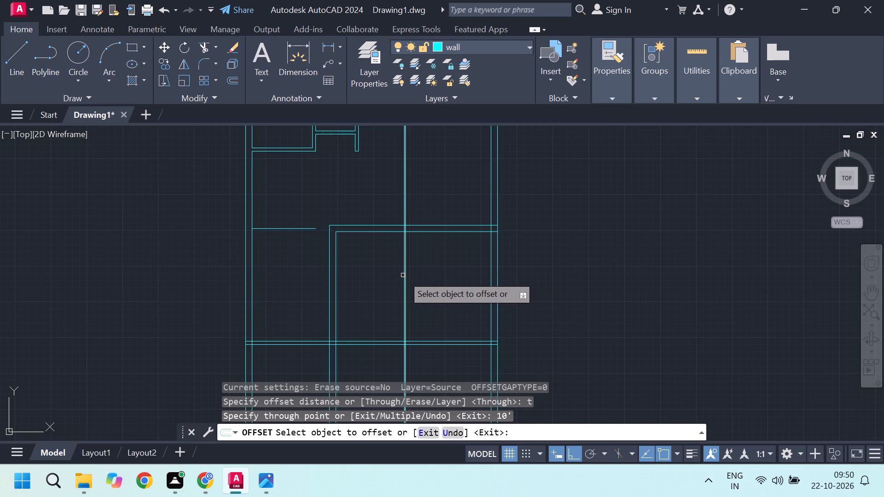
{"action": "left_click", "coordinate": [403, 275]}
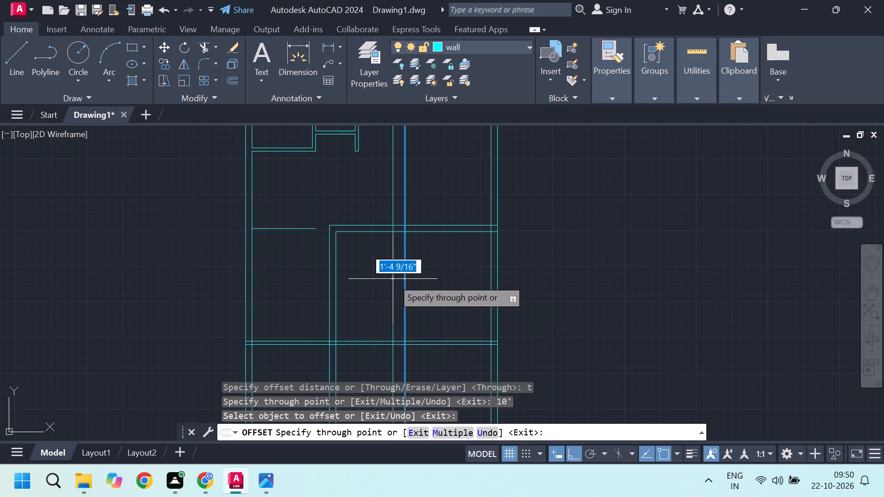
{"action": "type", "text": "4."}
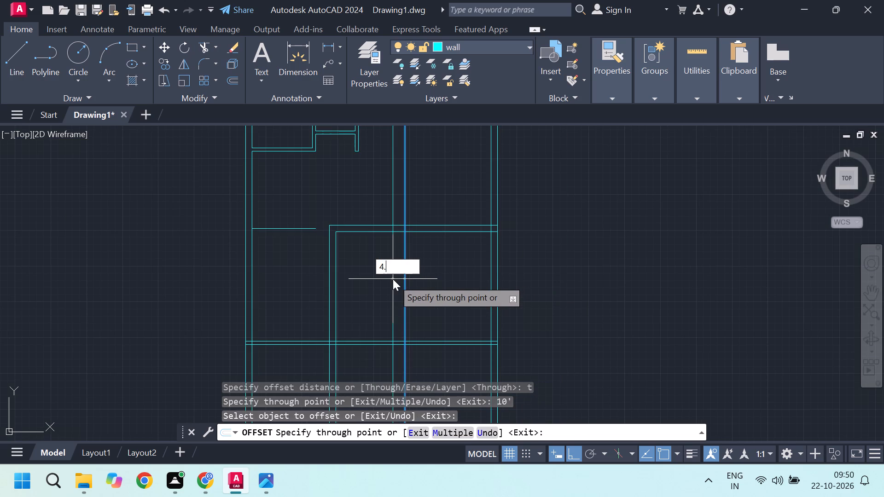
{"action": "key", "text": "BackSpace"}
{"action": "key", "text": "BackSpace"}
{"action": "key", "text": "BackSpace"}
{"action": "key", "text": "9"}
{"action": "key", "text": "Return"}
{"action": "scroll", "coordinate": [381, 217], "scroll_direction": "up", "scroll_amount": 1}
{"action": "scroll", "coordinate": [420, 208], "scroll_direction": "up", "scroll_amount": 2}
{"action": "key", "text": "Escape"}
Trim both lines of the new dividing wall above the lower room's top wall.
{"action": "type", "text": "tr"}
{"action": "key", "text": "Return"}
{"action": "left_click", "coordinate": [434, 211]}
{"action": "left_click", "coordinate": [365, 209]}
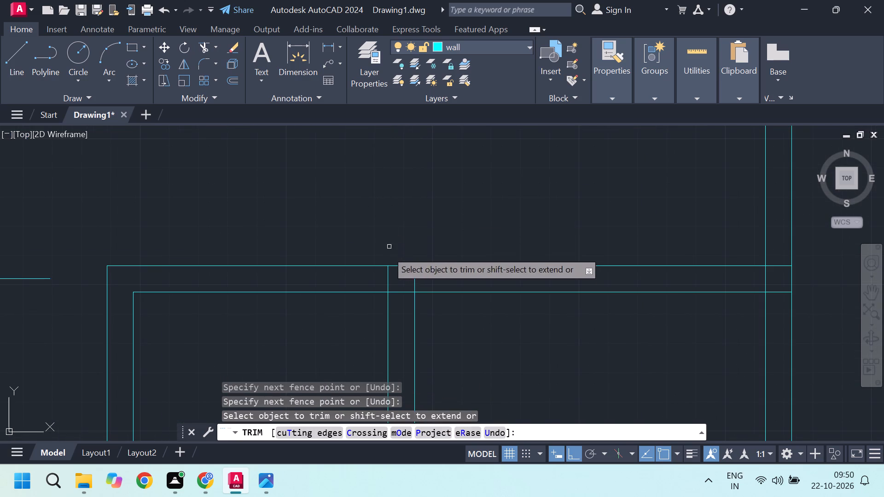
Trim the dividing wall's stubs inside the top wall and the top wall's lower line between them to open the T-junction.
{"action": "scroll", "coordinate": [386, 257], "scroll_direction": "up", "scroll_amount": 2}
{"action": "scroll", "coordinate": [477, 302], "scroll_direction": "down", "scroll_amount": 1}
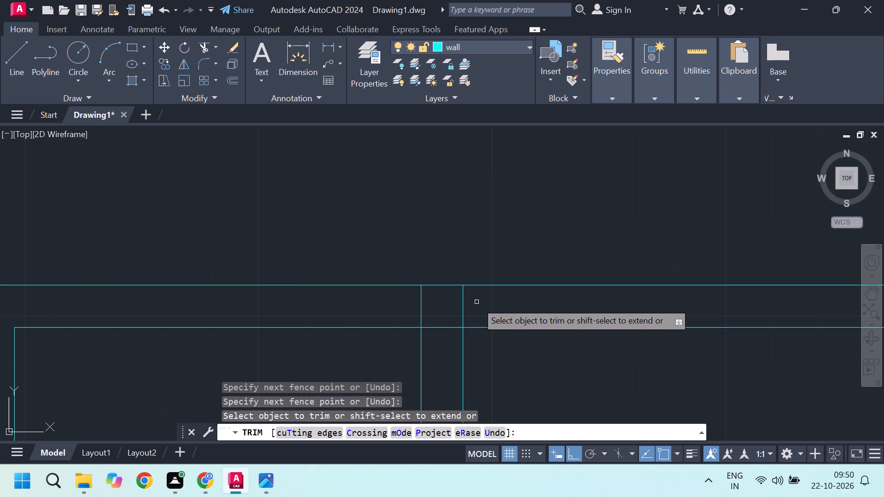
{"action": "scroll", "coordinate": [477, 302], "scroll_direction": "up", "scroll_amount": 1}
{"action": "left_click", "coordinate": [472, 302]}
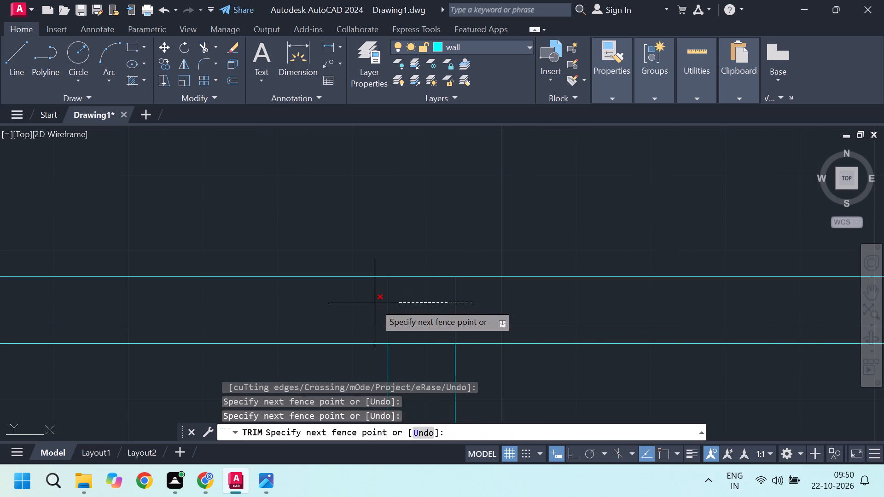
{"action": "left_click", "coordinate": [375, 303]}
{"action": "left_click_drag", "start_coordinate": [416, 319], "coordinate": [415, 332]}
{"action": "left_click", "coordinate": [420, 355]}
{"action": "scroll", "coordinate": [439, 215], "scroll_direction": "down", "scroll_amount": 4}
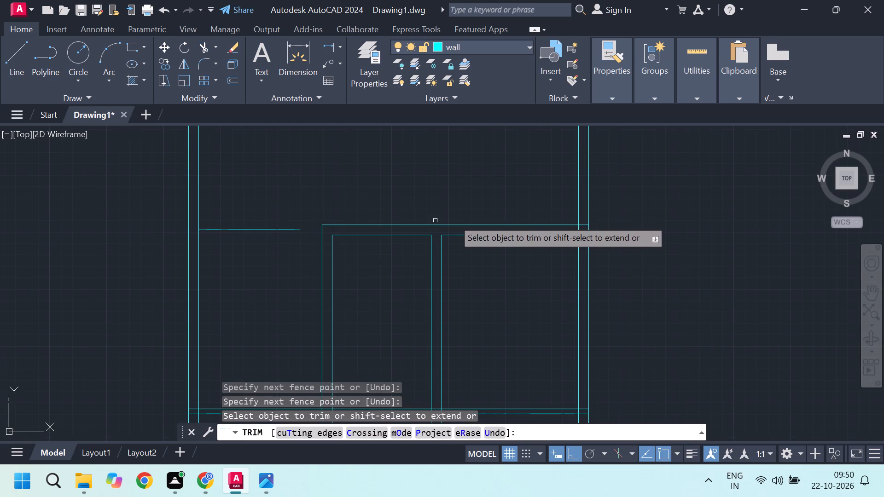
{"action": "scroll", "coordinate": [450, 214], "scroll_direction": "down", "scroll_amount": 1}
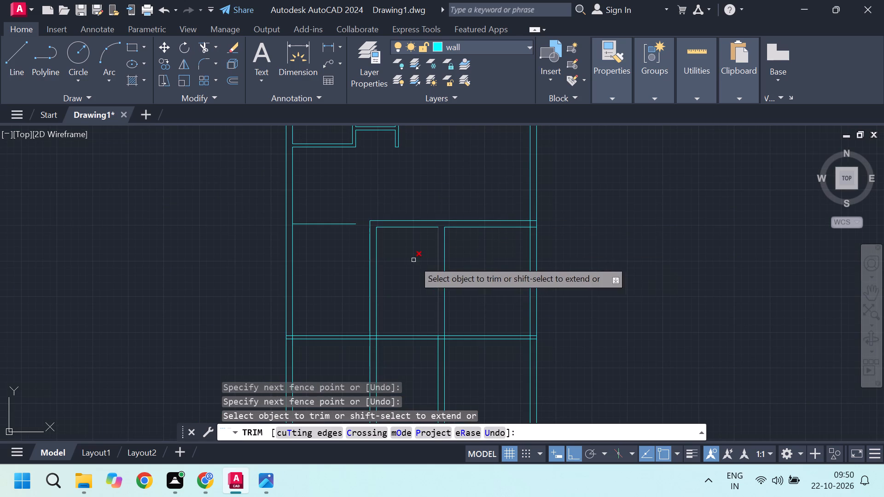
End the trimming and examine the opened T-junction and the surrounding walls of the lower rooms.
{"action": "scroll", "coordinate": [434, 284], "scroll_direction": "up", "scroll_amount": 2}
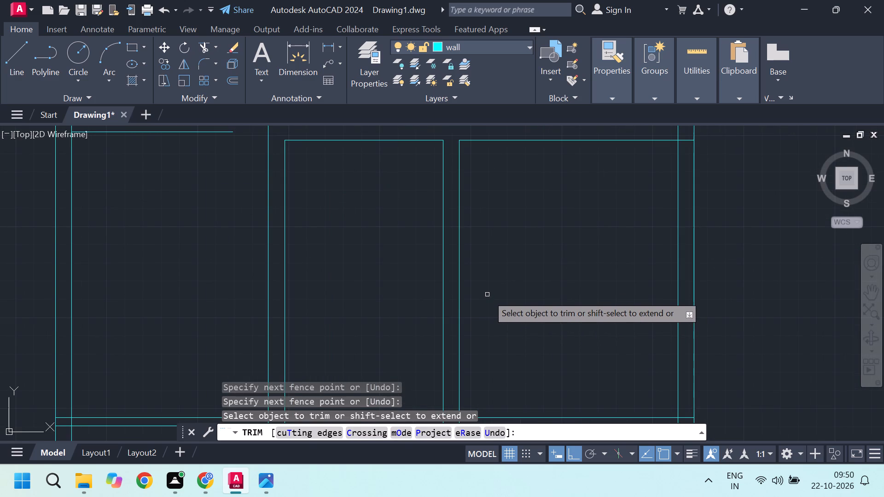
{"action": "scroll", "coordinate": [486, 295], "scroll_direction": "down", "scroll_amount": 1}
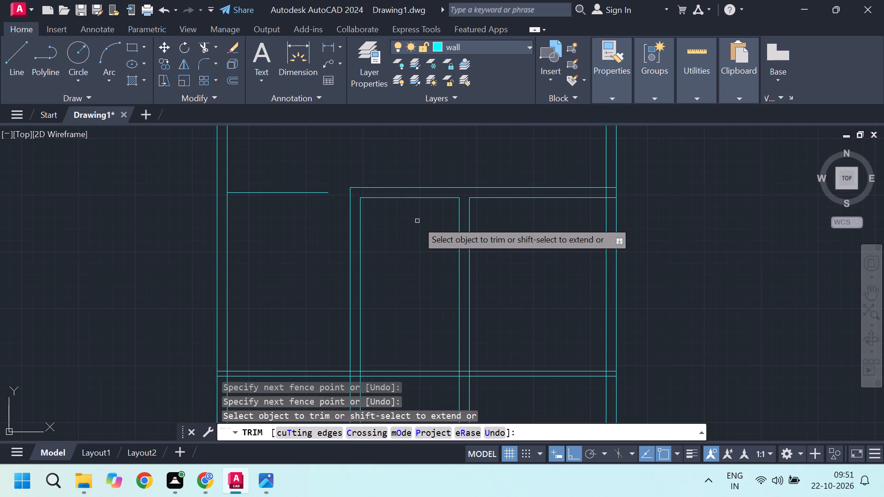
{"action": "scroll", "coordinate": [417, 221], "scroll_direction": "up", "scroll_amount": 1}
{"action": "key", "text": "space"}
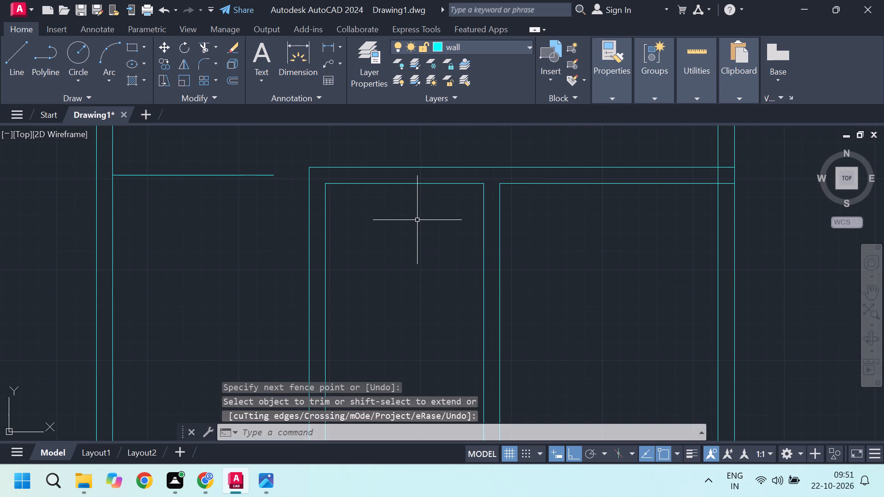
{"action": "scroll", "coordinate": [417, 220], "scroll_direction": "down", "scroll_amount": 1}
{"action": "scroll", "coordinate": [384, 272], "scroll_direction": "down", "scroll_amount": 2}
{"action": "scroll", "coordinate": [348, 313], "scroll_direction": "up", "scroll_amount": 2}
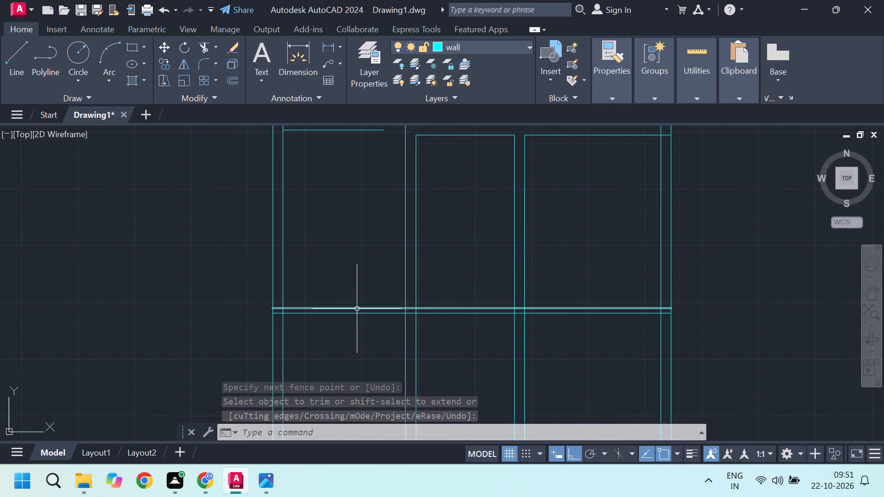
{"action": "scroll", "coordinate": [359, 306], "scroll_direction": "down", "scroll_amount": 2}
{"action": "scroll", "coordinate": [372, 236], "scroll_direction": "up", "scroll_amount": 1}
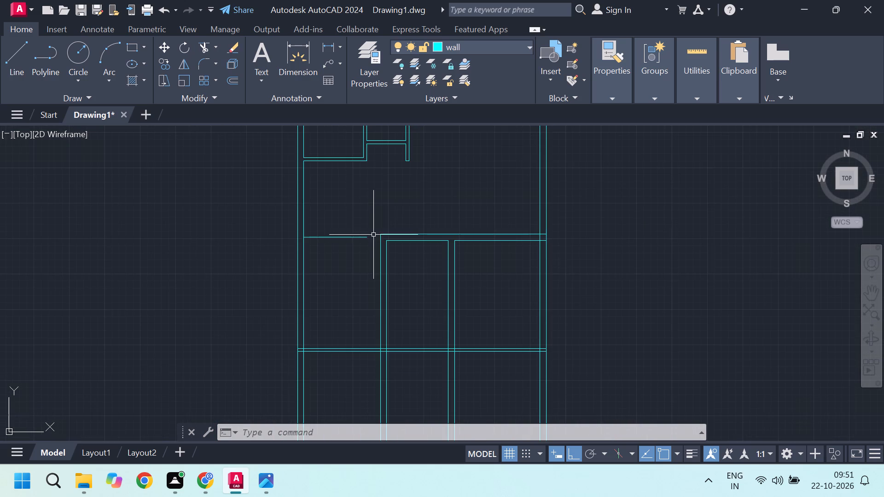
{"action": "scroll", "coordinate": [375, 246], "scroll_direction": "up", "scroll_amount": 1}
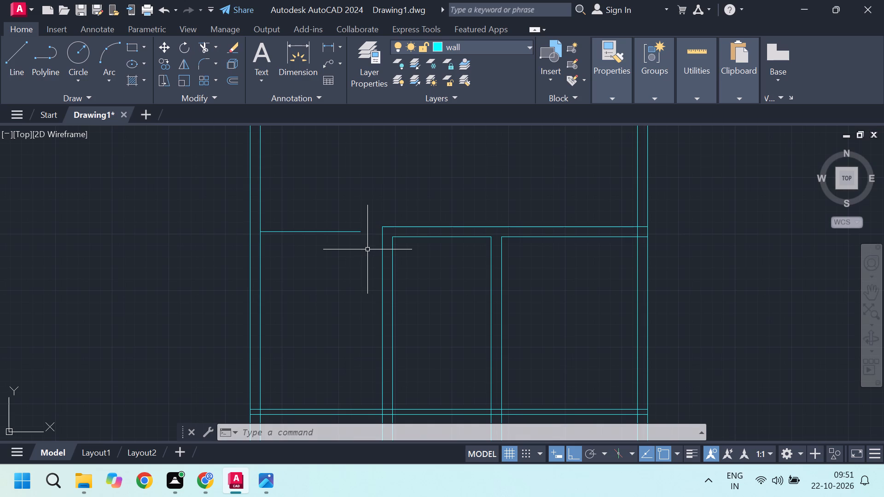
Measure with a temporary line from the free end of the short horizontal wall line down to the cross wall below.
{"action": "key", "text": "l"}
{"action": "key", "text": "Return"}
{"action": "left_click", "coordinate": [357, 231]}
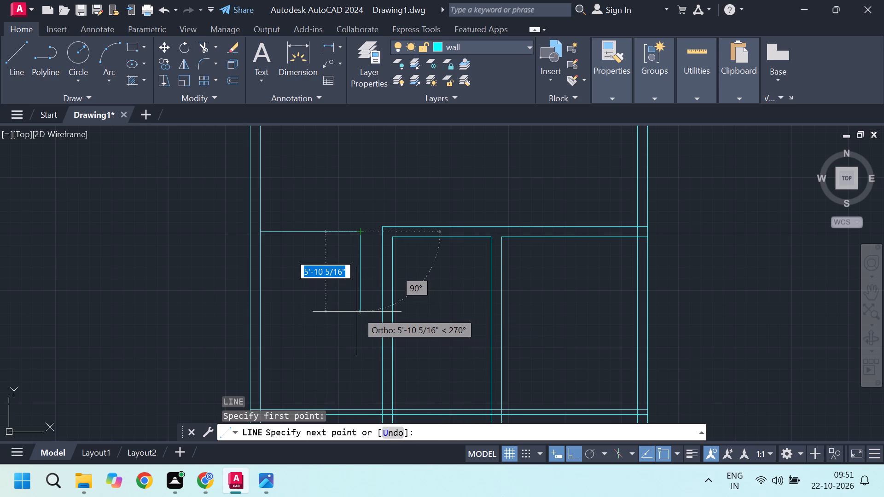
{"action": "key", "text": "Escape"}
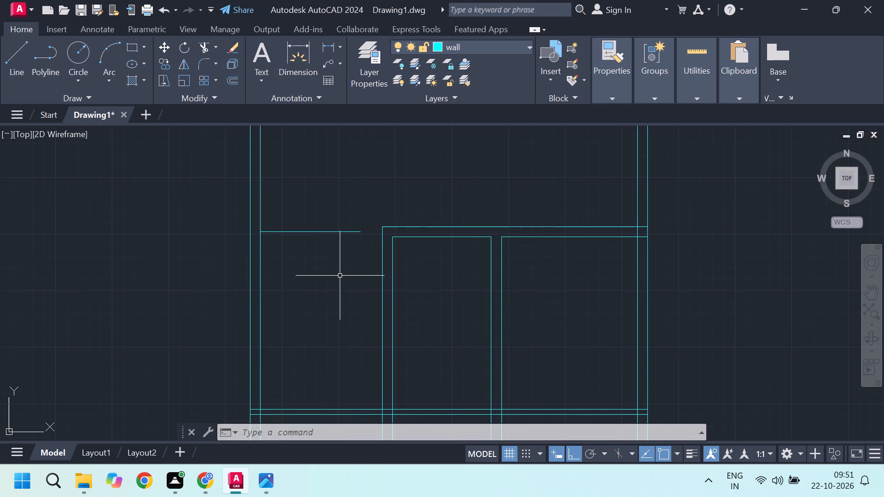
{"action": "key", "text": "l"}
{"action": "key", "text": "Return"}
{"action": "left_click", "coordinate": [361, 231]}
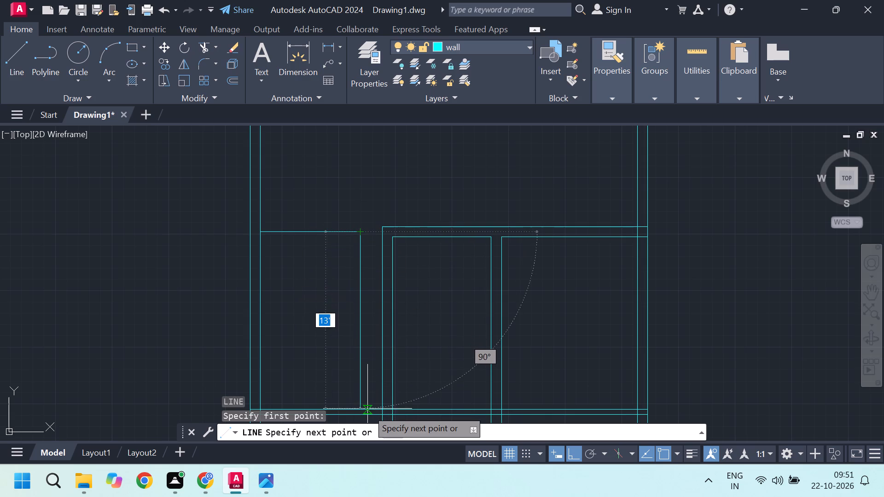
{"action": "key", "text": "Escape"}
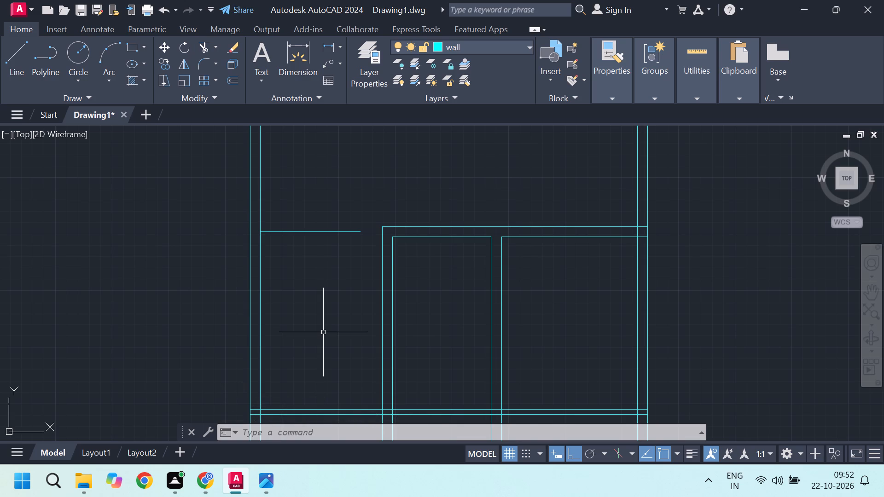
Examine the wall layout around the short horizontal wall line and along the lower rooms' top wall.
{"action": "scroll", "coordinate": [356, 254], "scroll_direction": "down", "scroll_amount": 2}
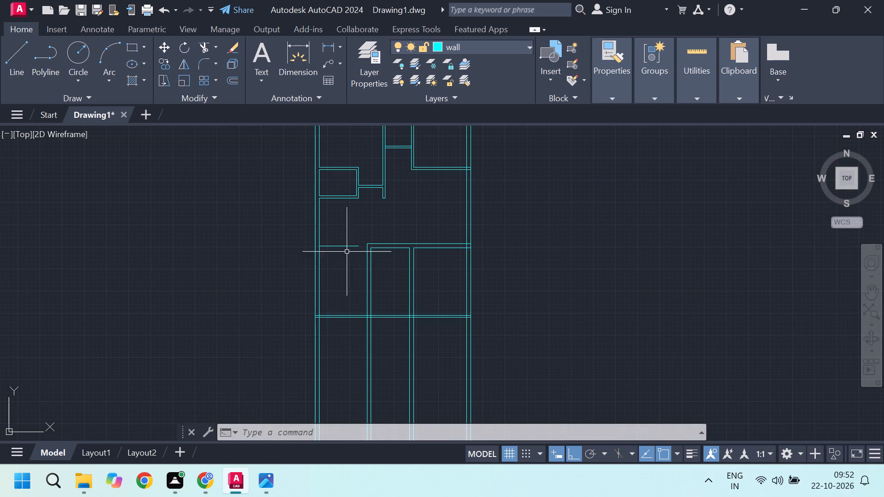
{"action": "middle_click_drag", "start_coordinate": [346, 312], "coordinate": [399, 320]}
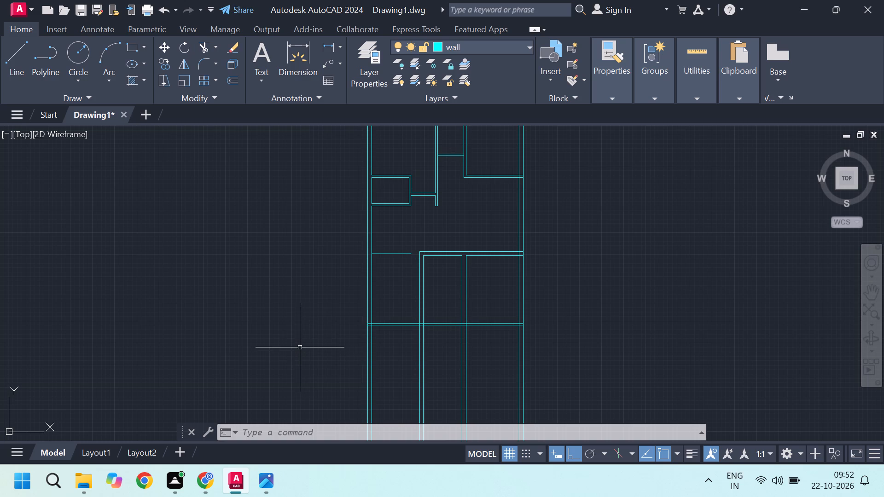
{"action": "scroll", "coordinate": [392, 276], "scroll_direction": "up", "scroll_amount": 1}
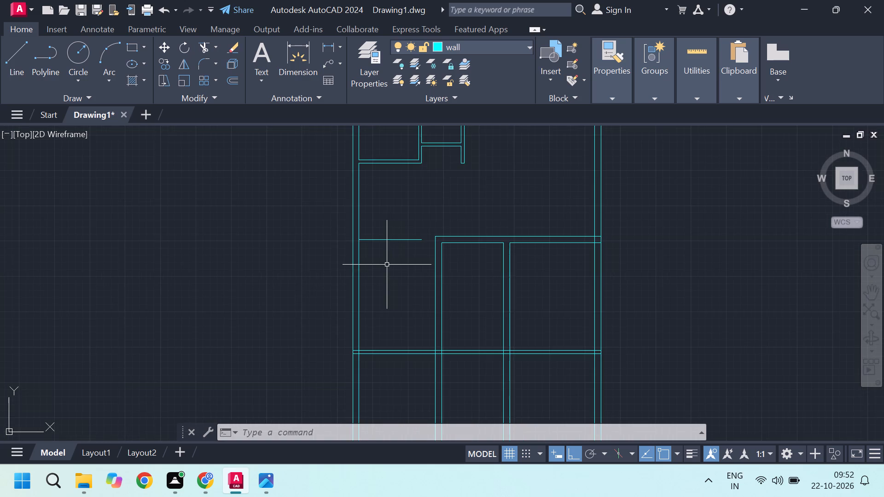
{"action": "middle_click_drag", "start_coordinate": [391, 281], "coordinate": [392, 324]}
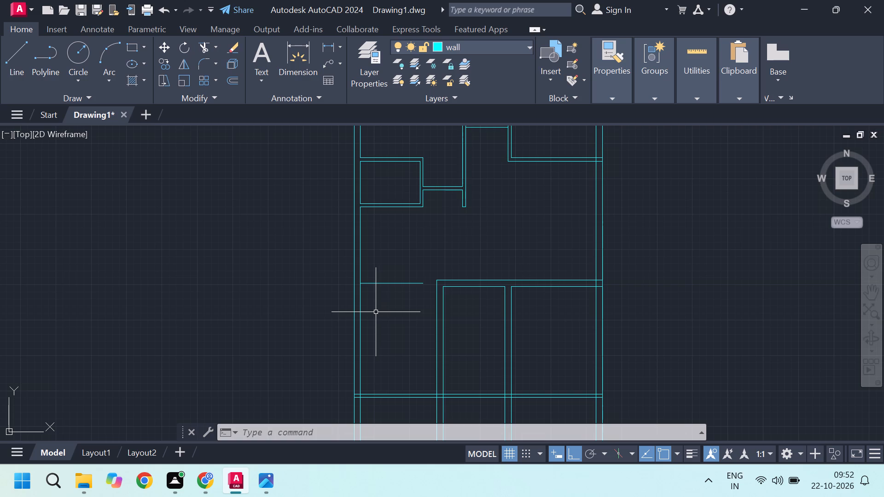
{"action": "scroll", "coordinate": [365, 300], "scroll_direction": "up", "scroll_amount": 1}
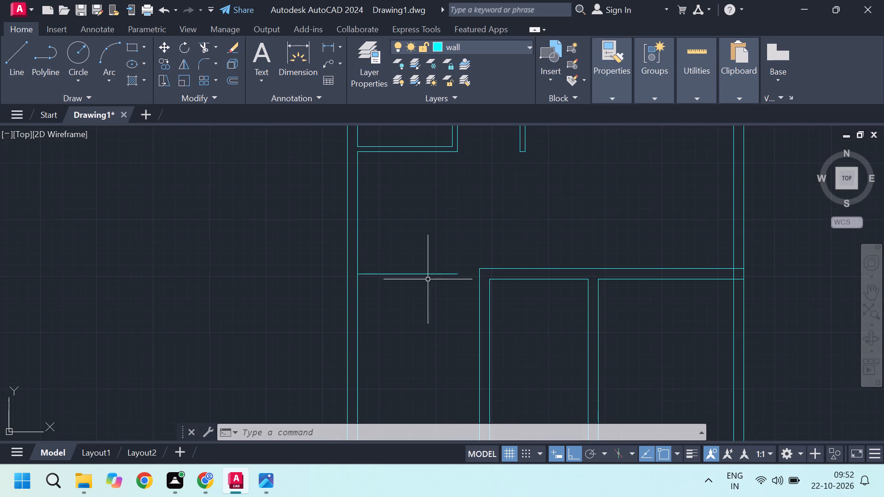
{"action": "scroll", "coordinate": [442, 273], "scroll_direction": "up", "scroll_amount": 2}
{"action": "scroll", "coordinate": [420, 291], "scroll_direction": "down", "scroll_amount": 2}
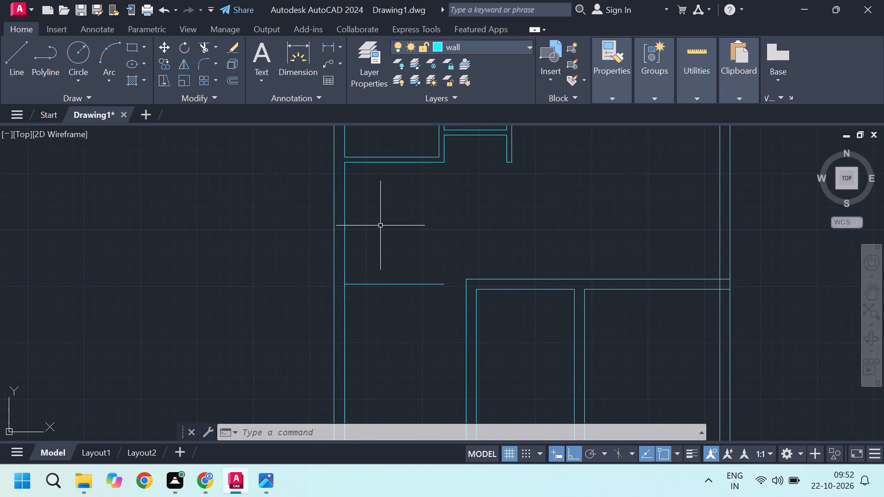
{"action": "middle_click_drag", "start_coordinate": [382, 227], "coordinate": [366, 278]}
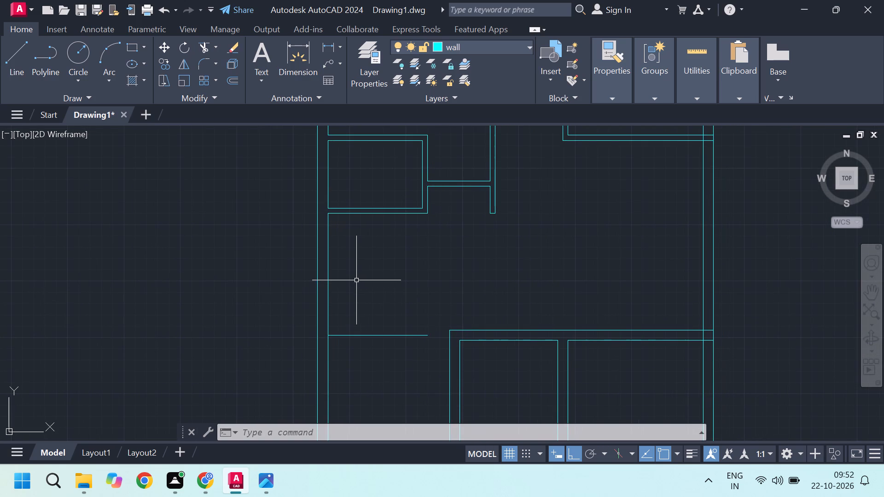
{"action": "middle_click_drag", "start_coordinate": [427, 298], "coordinate": [387, 273]}
{"action": "middle_click", "coordinate": [387, 273]}
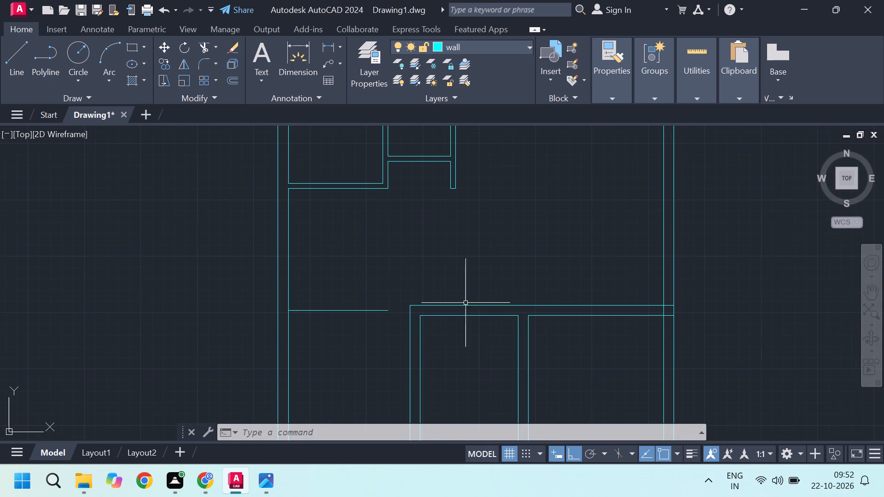
{"action": "middle_click_drag", "start_coordinate": [515, 334], "coordinate": [489, 293]}
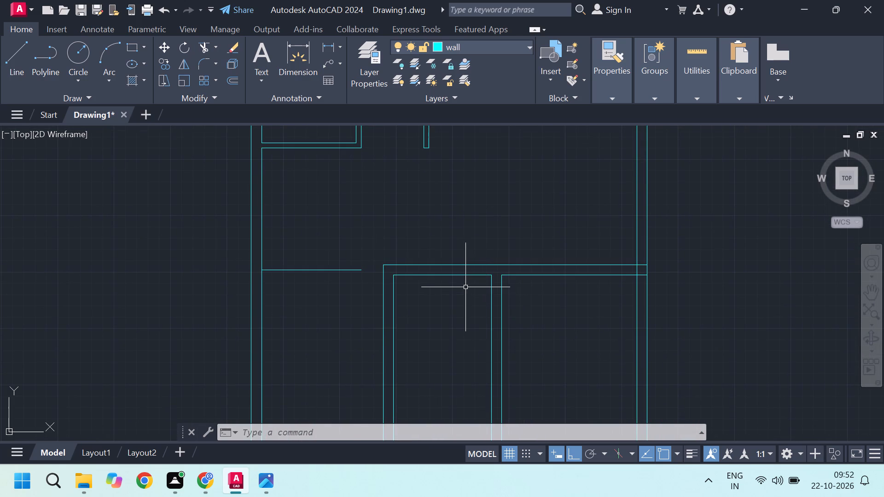
{"action": "scroll", "coordinate": [460, 285], "scroll_direction": "up", "scroll_amount": 1}
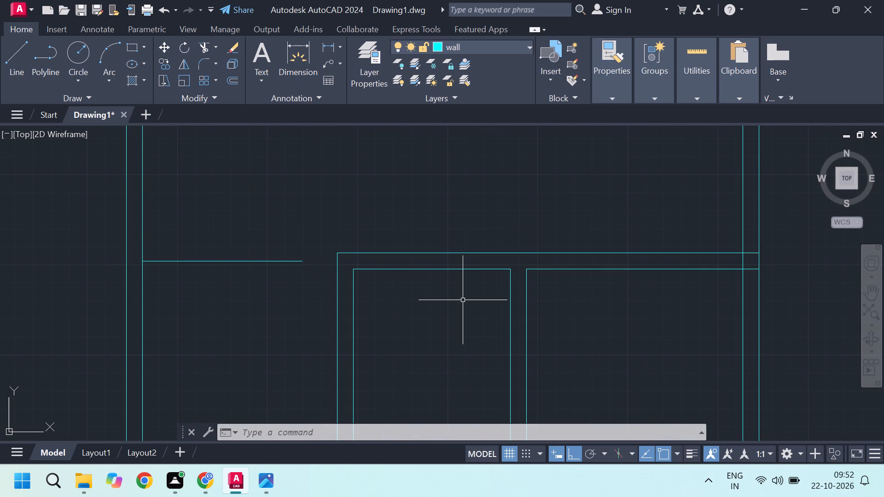
{"action": "scroll", "coordinate": [438, 276], "scroll_direction": "up", "scroll_amount": 2}
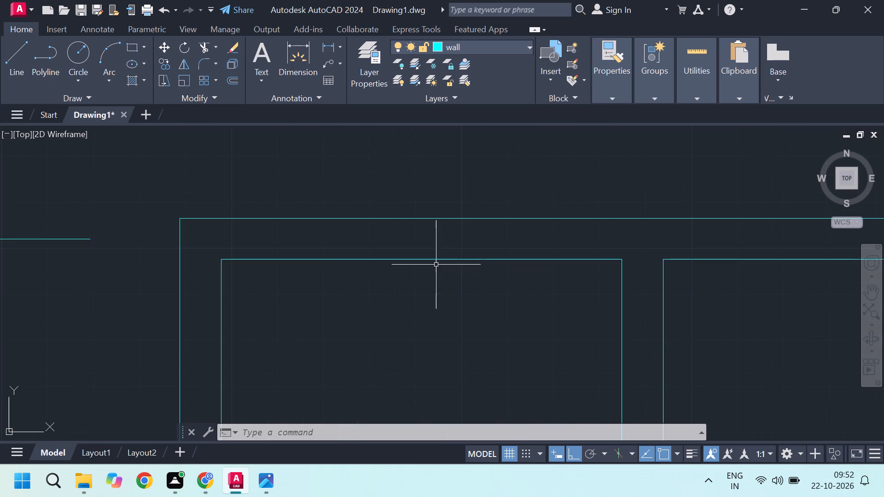
{"action": "scroll", "coordinate": [463, 264], "scroll_direction": "down", "scroll_amount": 2}
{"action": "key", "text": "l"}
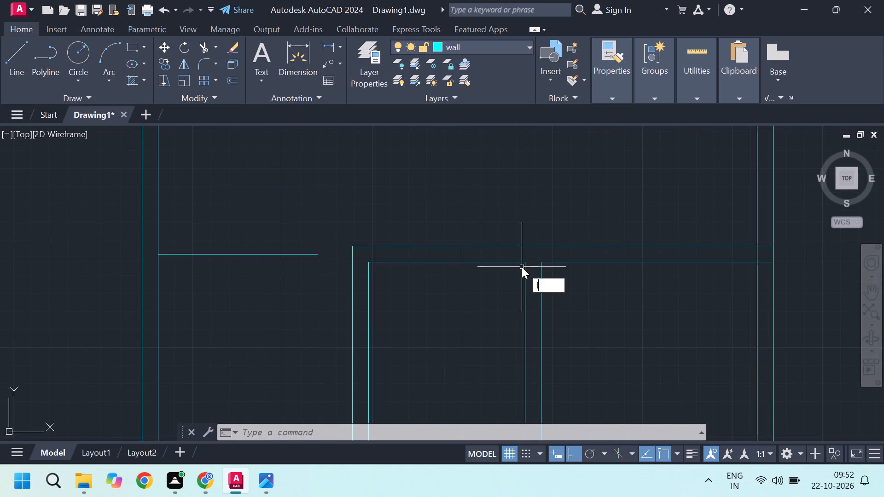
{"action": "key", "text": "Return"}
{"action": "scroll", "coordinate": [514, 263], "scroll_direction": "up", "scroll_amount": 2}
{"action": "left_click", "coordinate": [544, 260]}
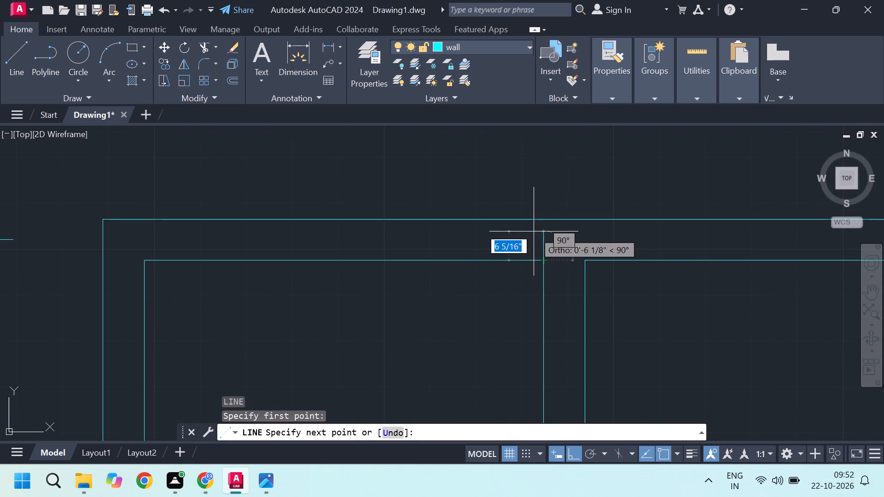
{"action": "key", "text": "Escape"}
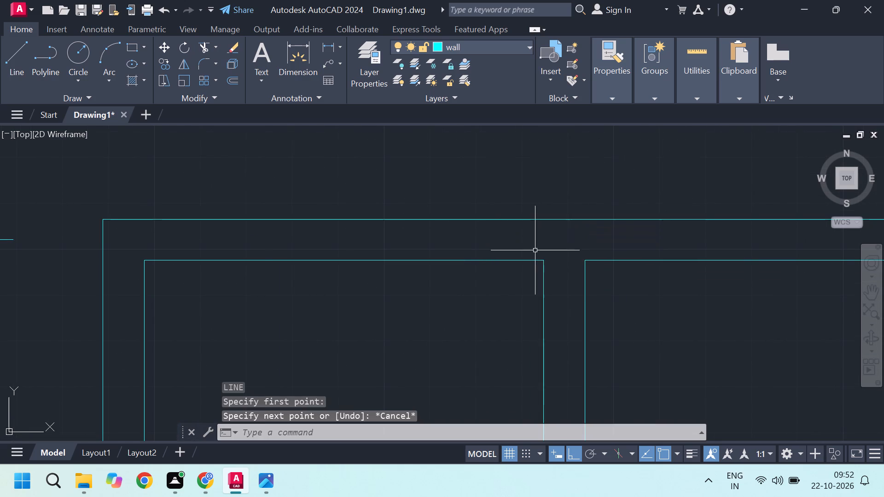
Move the top wall's inner line over the narrow middle room straight up by 4.5".
{"action": "scroll", "coordinate": [535, 250], "scroll_direction": "down", "scroll_amount": 1}
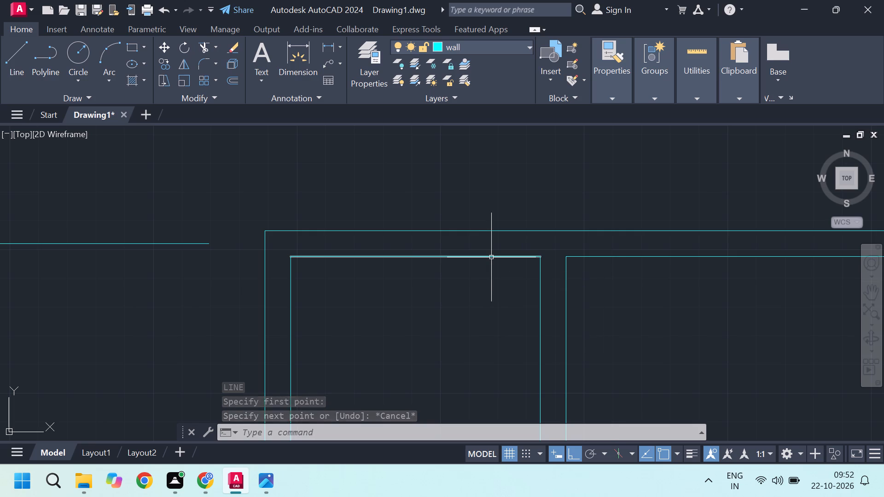
{"action": "scroll", "coordinate": [491, 257], "scroll_direction": "up", "scroll_amount": 1}
{"action": "left_click", "coordinate": [486, 257]}
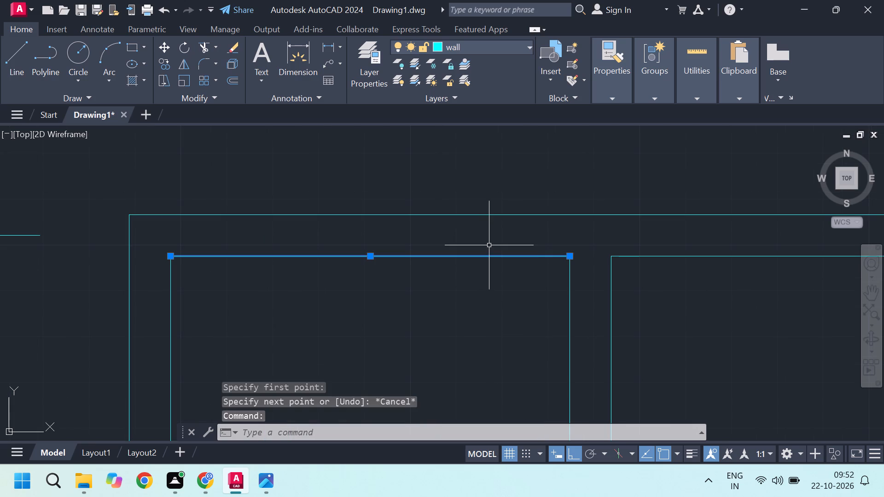
{"action": "key", "text": "m"}
{"action": "key", "text": "Return"}
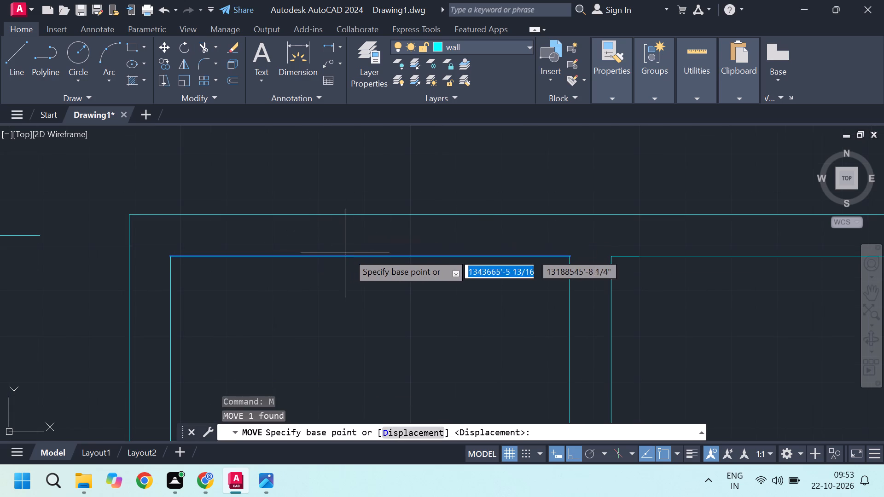
{"action": "left_click", "coordinate": [370, 254]}
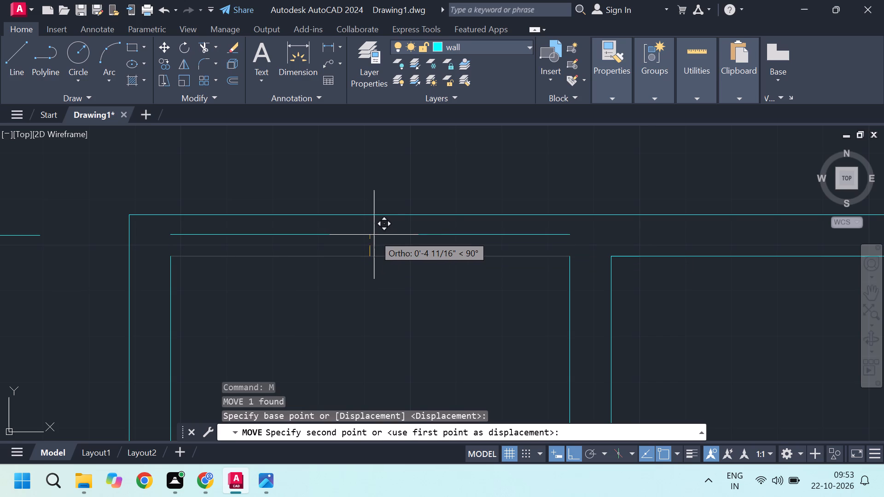
{"action": "type", "text": "4.5"}
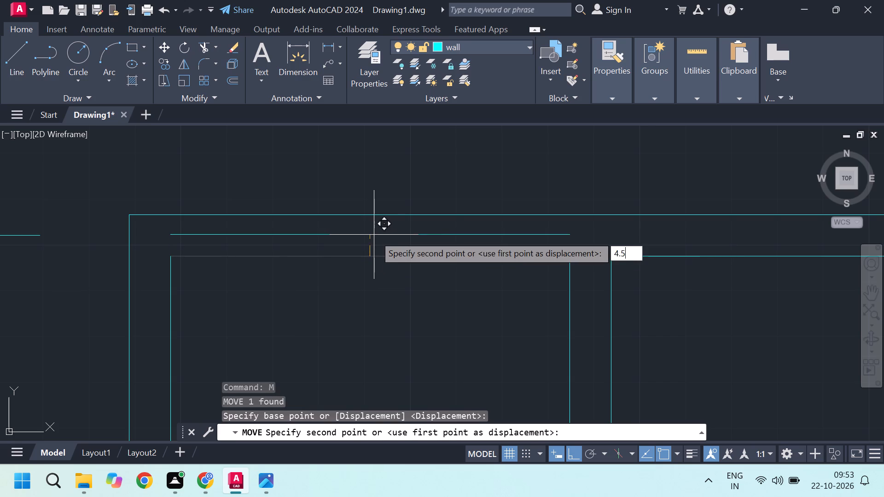
{"action": "key", "text": "Return"}
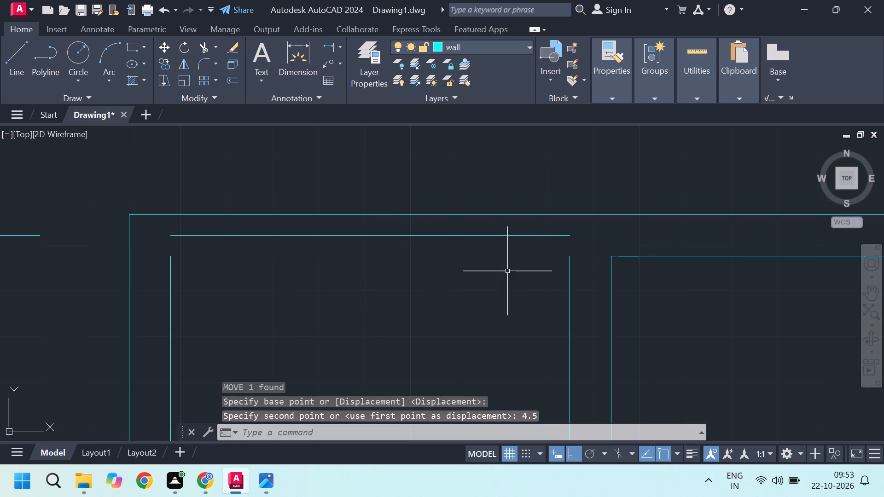
Extend both side wall lines of the narrow middle room up to its raised top line.
{"action": "type", "text": "ex"}
{"action": "key", "text": "Return"}
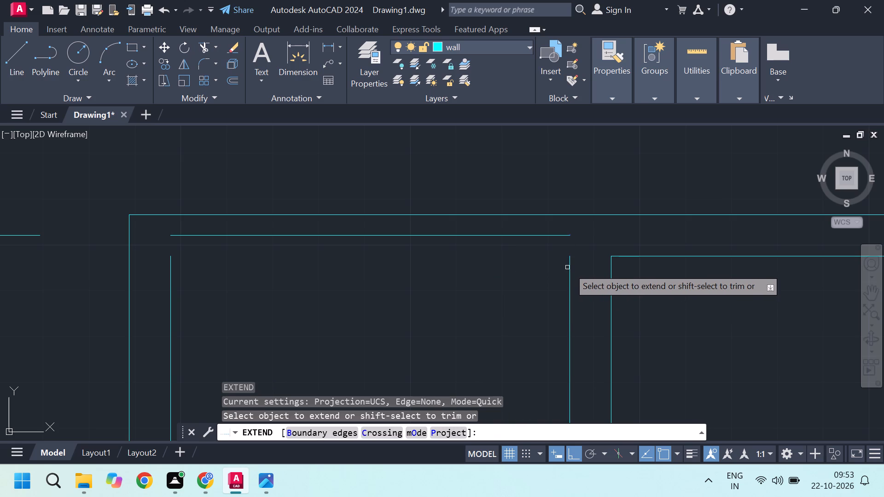
{"action": "left_click", "coordinate": [568, 267]}
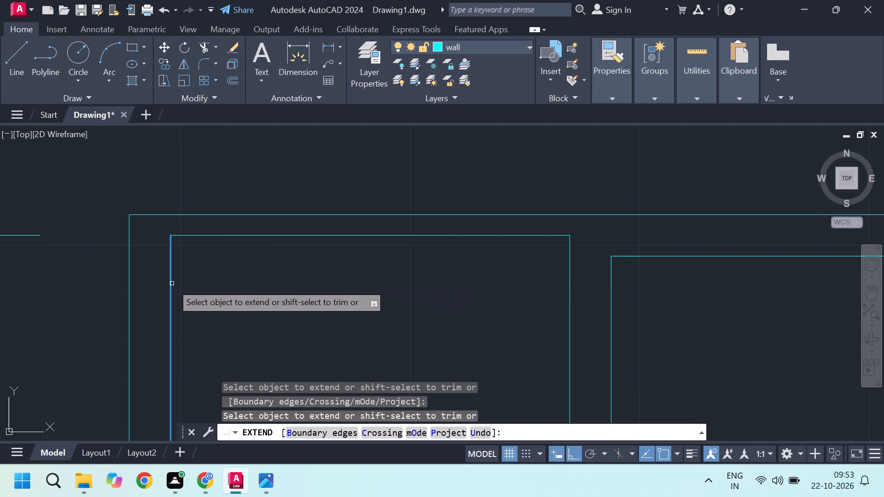
{"action": "left_click", "coordinate": [172, 283]}
{"action": "key", "text": "Escape"}
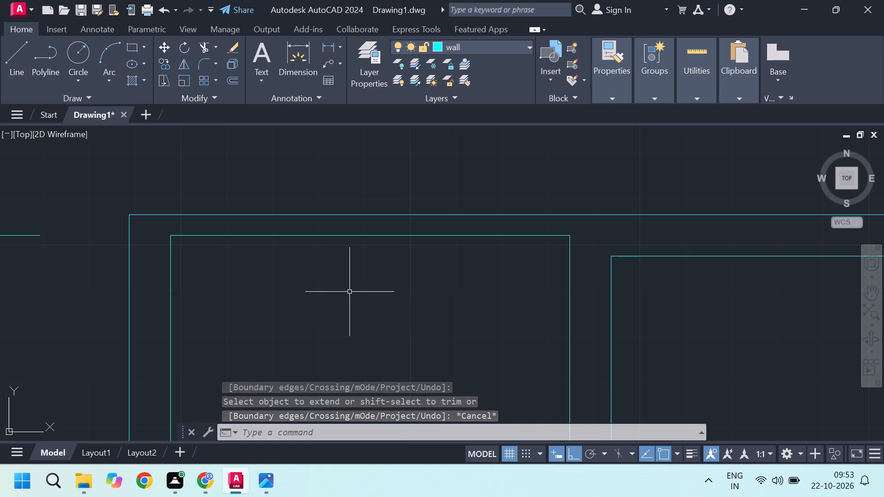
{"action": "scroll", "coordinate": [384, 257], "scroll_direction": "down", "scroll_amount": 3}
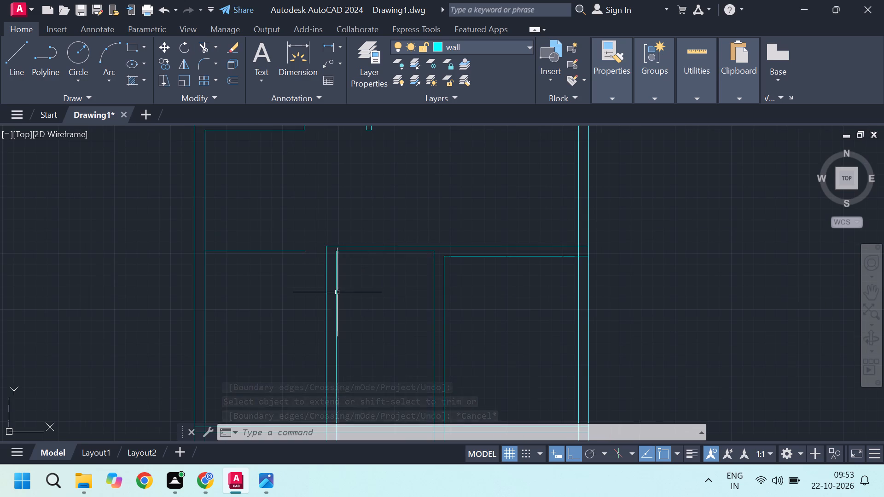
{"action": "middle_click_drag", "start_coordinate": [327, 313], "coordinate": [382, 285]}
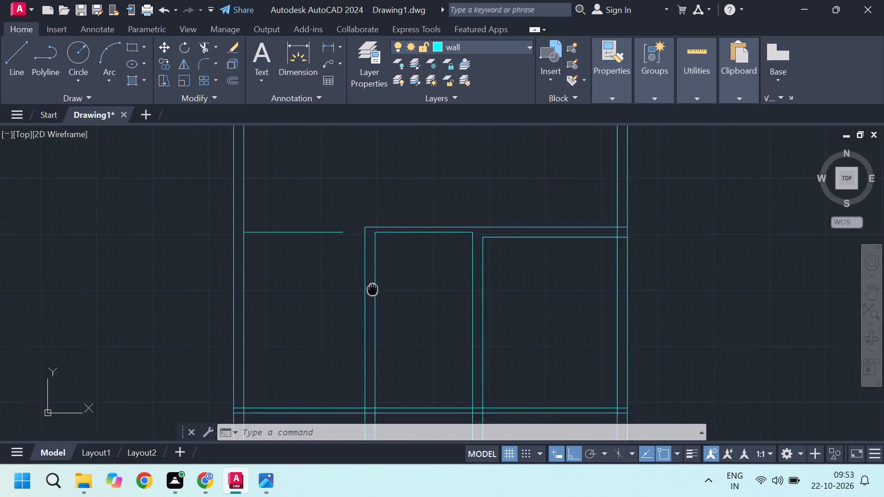
Measure the thickness of the narrow middle room's left wall with a temporary line from its inner top corner.
{"action": "scroll", "coordinate": [380, 260], "scroll_direction": "up", "scroll_amount": 2}
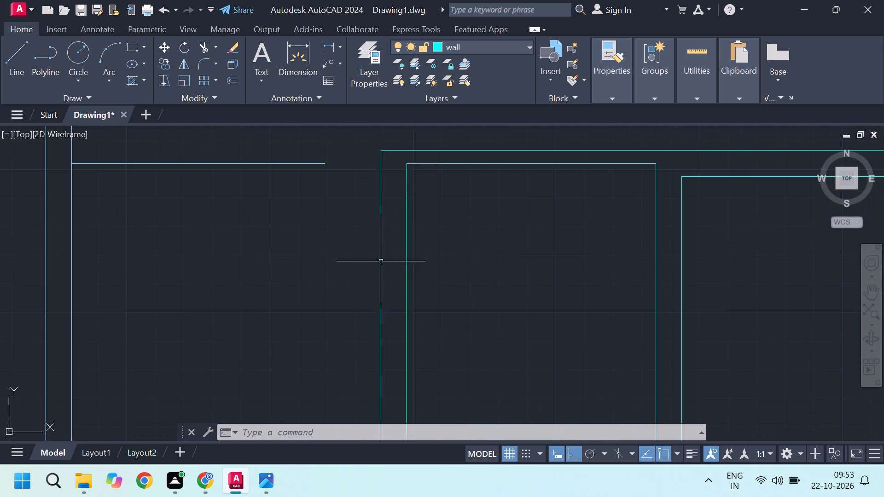
{"action": "key", "text": "Escape"}
{"action": "key", "text": "l"}
{"action": "key", "text": "Return"}
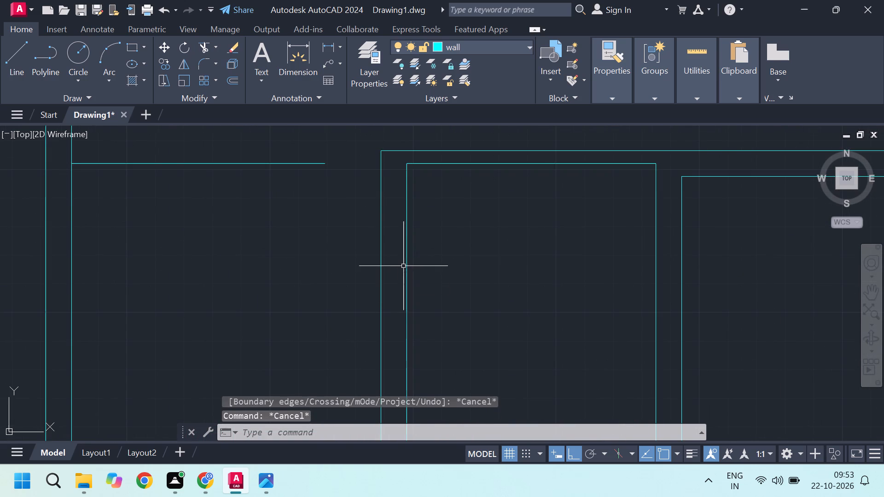
{"action": "scroll", "coordinate": [404, 185], "scroll_direction": "up", "scroll_amount": 2}
{"action": "middle_click_drag", "start_coordinate": [423, 219], "coordinate": [438, 350]}
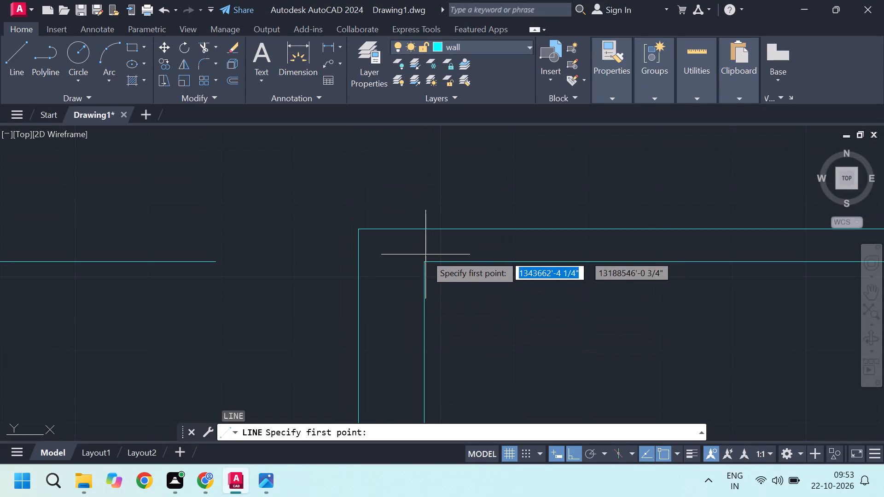
{"action": "left_click", "coordinate": [425, 264]}
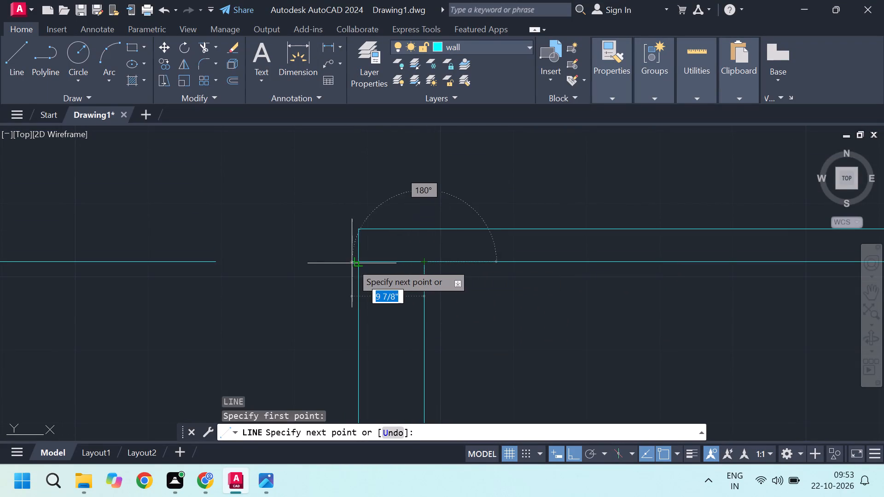
{"action": "key", "text": "Escape"}
{"action": "key", "text": "Escape"}
{"action": "scroll", "coordinate": [410, 277], "scroll_direction": "down", "scroll_amount": 3}
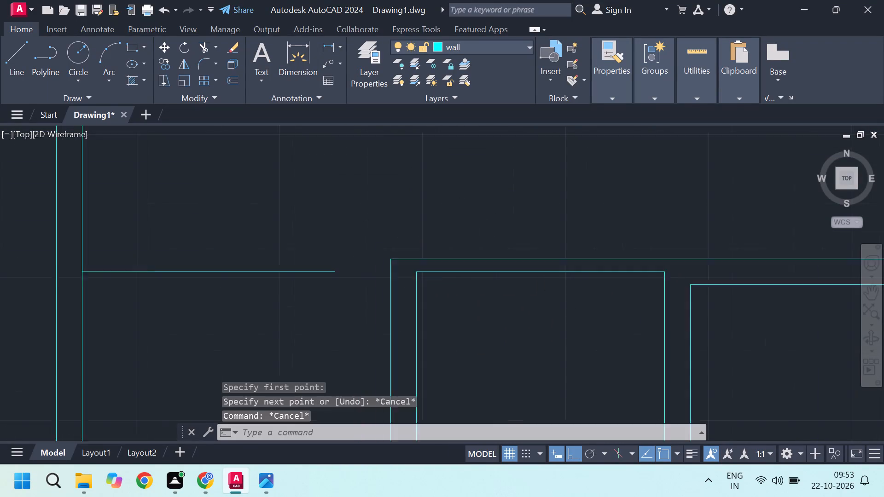
Measure the same left wall's thickness again from the inner top corner across to its outer line.
{"action": "scroll", "coordinate": [427, 288], "scroll_direction": "up", "scroll_amount": 1}
{"action": "scroll", "coordinate": [429, 285], "scroll_direction": "down", "scroll_amount": 1}
{"action": "scroll", "coordinate": [432, 304], "scroll_direction": "up", "scroll_amount": 2}
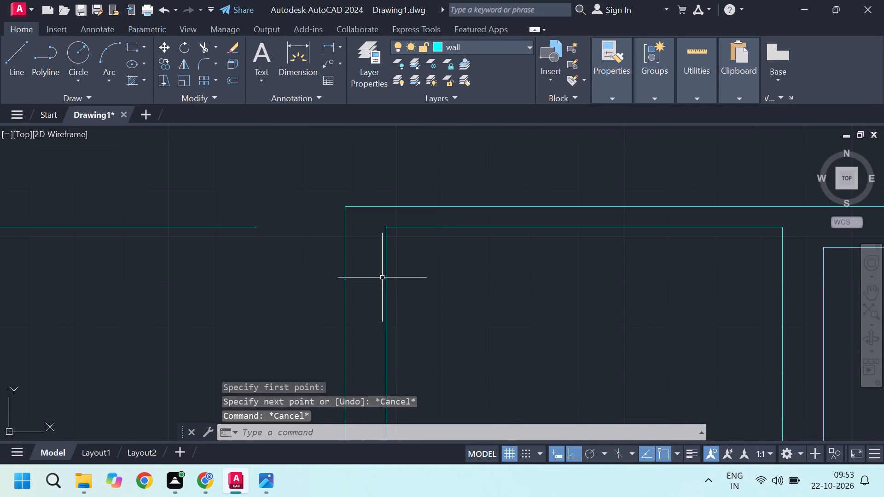
{"action": "scroll", "coordinate": [404, 248], "scroll_direction": "up", "scroll_amount": 1}
{"action": "key", "text": "l"}
{"action": "key", "text": "Return"}
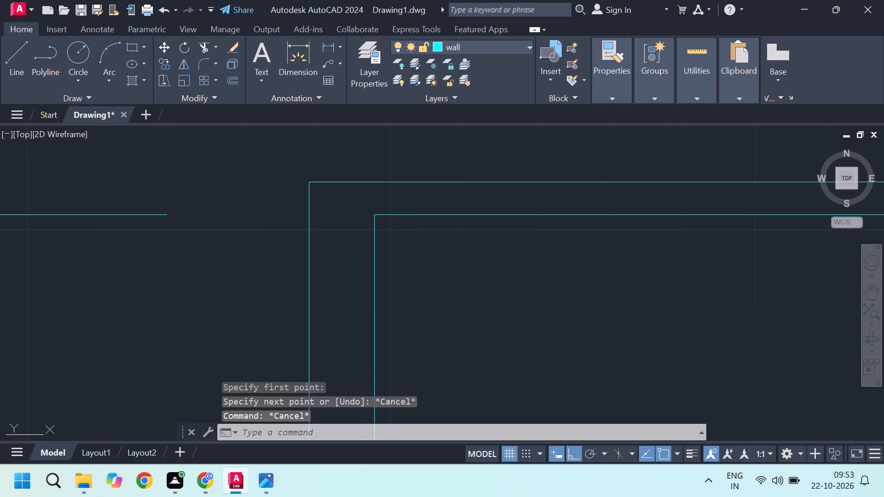
{"action": "left_click", "coordinate": [378, 216]}
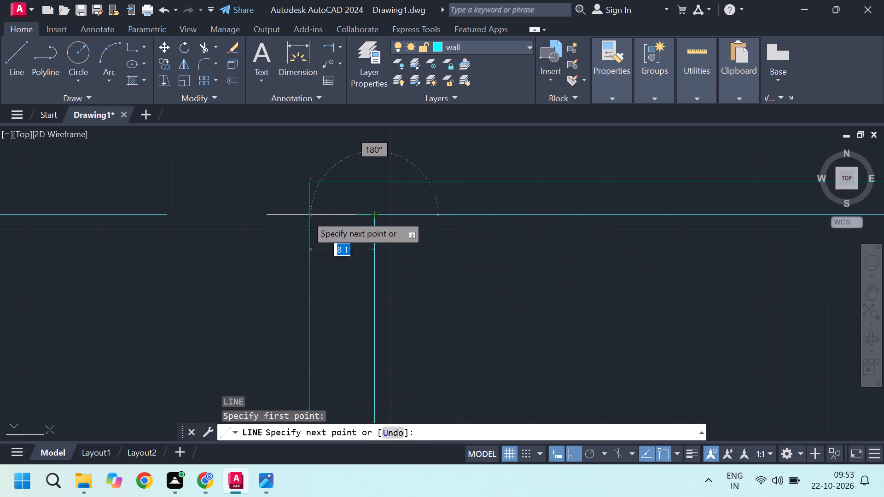
{"action": "key", "text": "Escape"}
{"action": "key", "text": "Escape"}
{"action": "scroll", "coordinate": [339, 208], "scroll_direction": "down", "scroll_amount": 2}
{"action": "scroll", "coordinate": [325, 223], "scroll_direction": "up", "scroll_amount": 2}
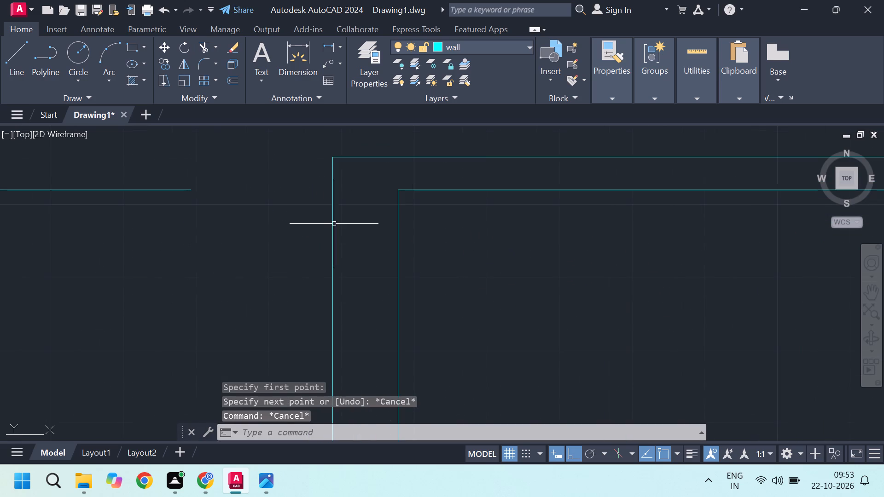
Move the outer line of the narrow middle room's left wall 4.5" horizontally toward its inner line.
{"action": "left_click", "coordinate": [332, 220]}
{"action": "scroll", "coordinate": [341, 235], "scroll_direction": "down", "scroll_amount": 2}
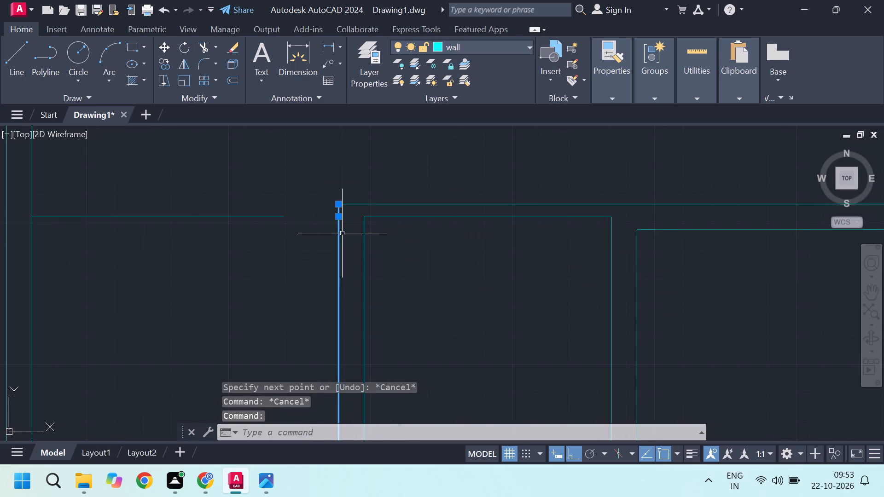
{"action": "scroll", "coordinate": [340, 233], "scroll_direction": "up", "scroll_amount": 1}
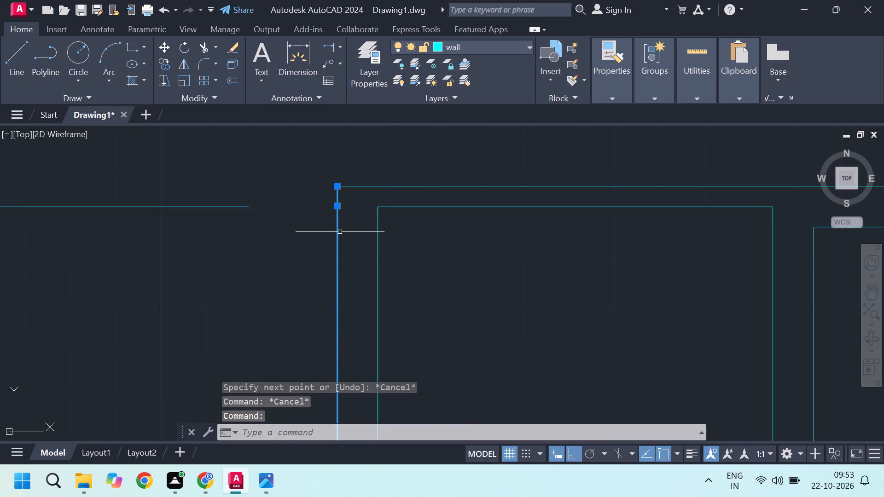
{"action": "key", "text": "m"}
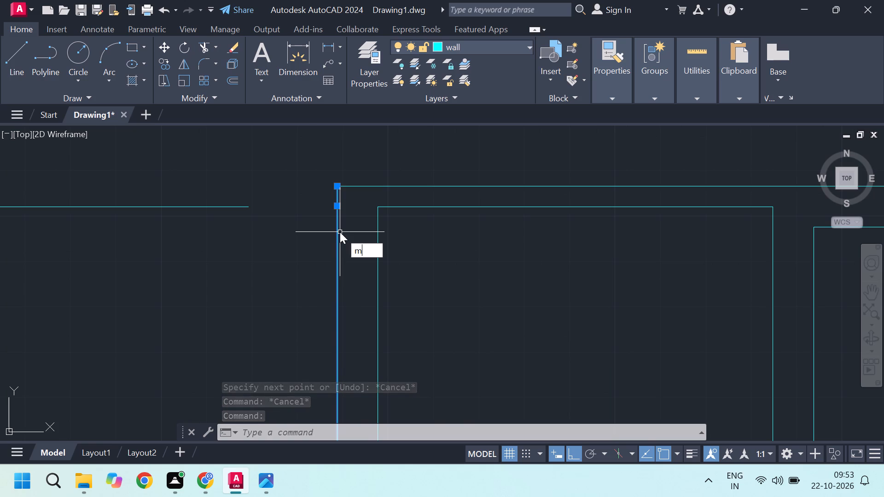
{"action": "key", "text": "Return"}
{"action": "scroll", "coordinate": [351, 223], "scroll_direction": "down", "scroll_amount": 3}
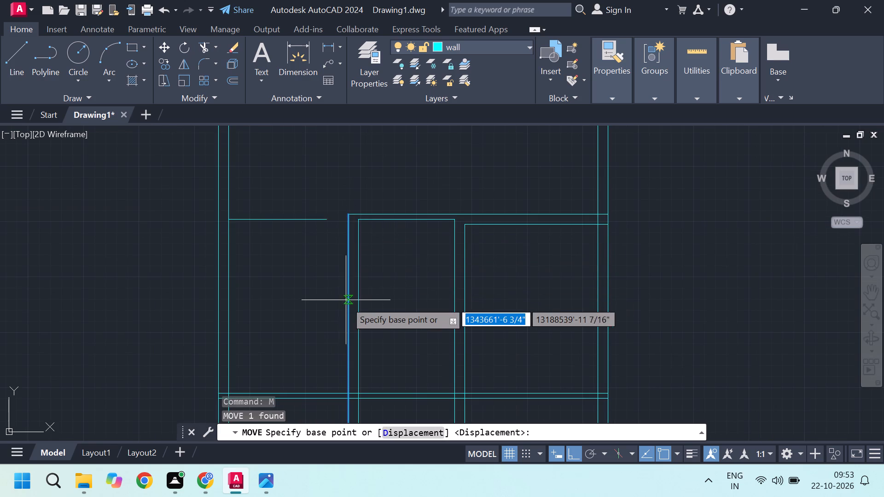
{"action": "scroll", "coordinate": [339, 262], "scroll_direction": "up", "scroll_amount": 2}
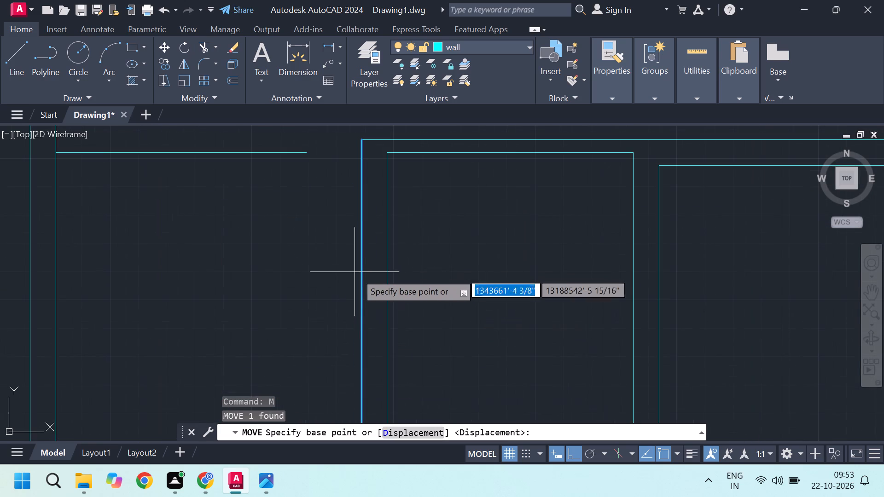
{"action": "left_click", "coordinate": [361, 274]}
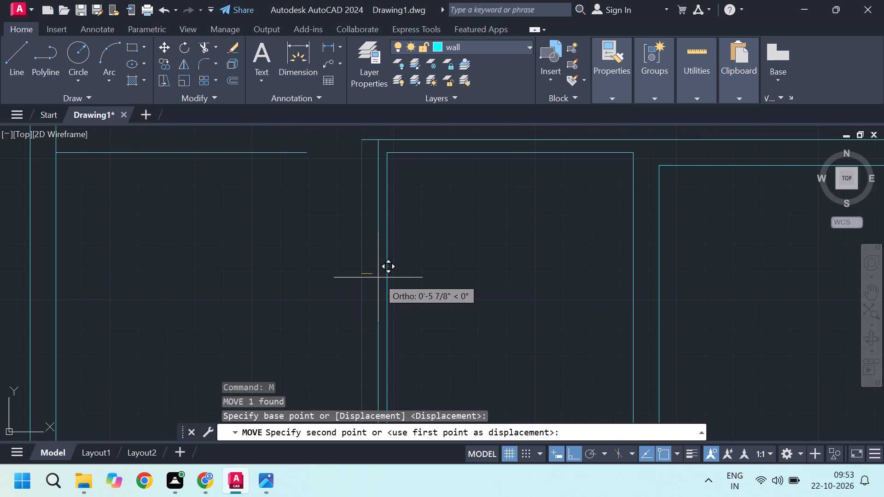
{"action": "type", "text": "4.5"}
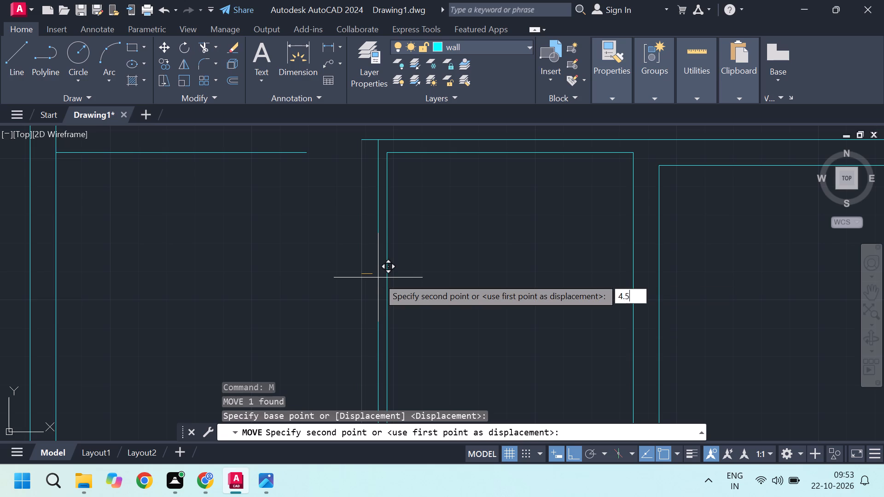
{"action": "key", "text": "Return"}
Trim the top wall line's end that overhangs beyond the narrow middle room's moved left wall line.
{"action": "scroll", "coordinate": [378, 165], "scroll_direction": "up", "scroll_amount": 2}
{"action": "middle_click_drag", "start_coordinate": [373, 160], "coordinate": [364, 278]}
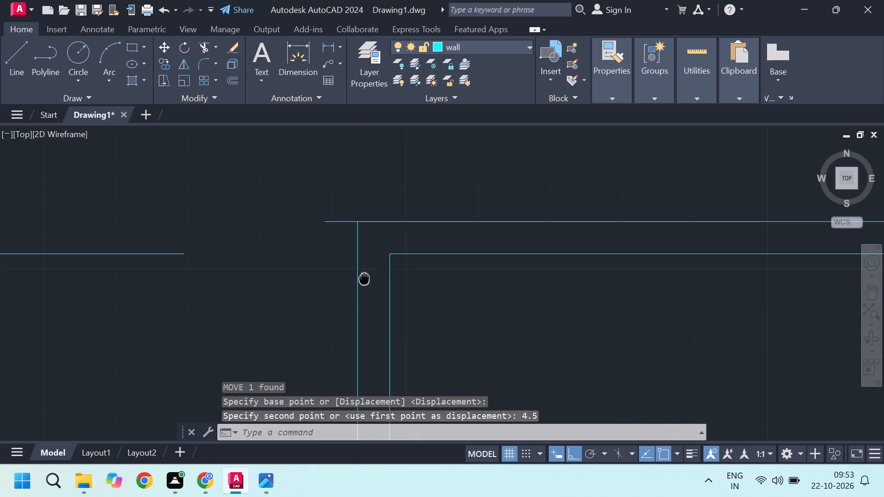
{"action": "scroll", "coordinate": [348, 229], "scroll_direction": "up", "scroll_amount": 1}
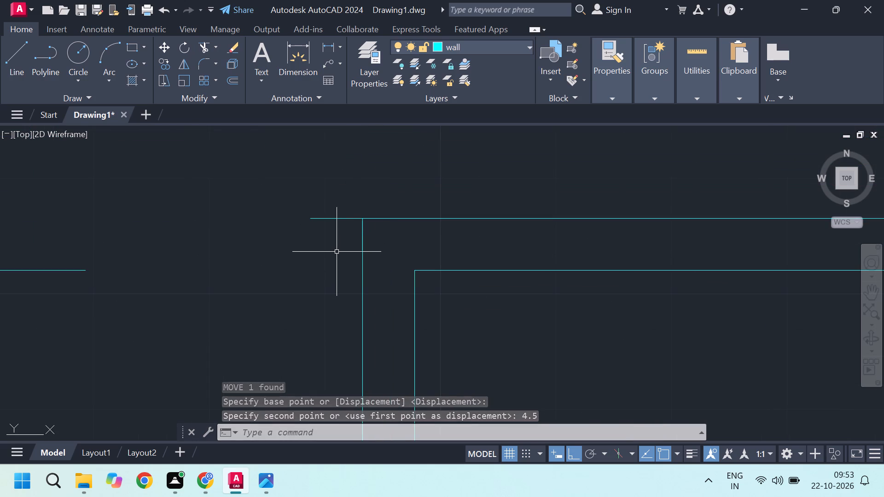
{"action": "key", "text": "Escape"}
{"action": "type", "text": "tr"}
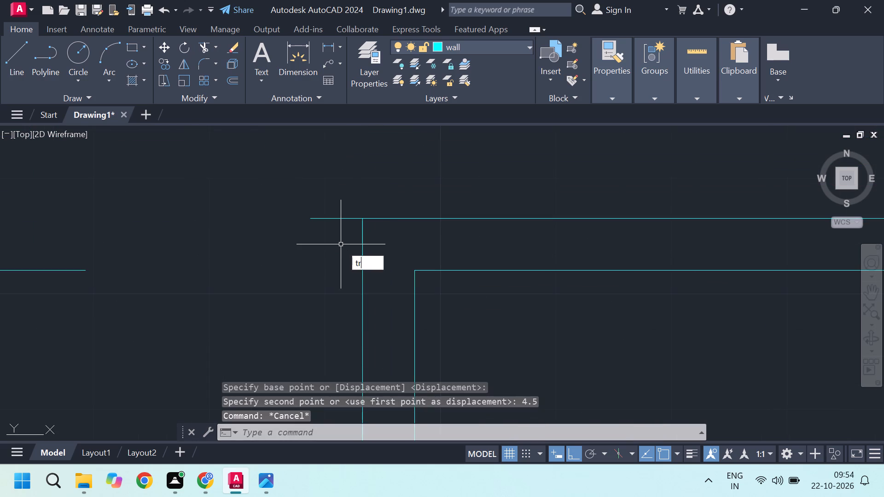
{"action": "key", "text": "Return"}
{"action": "left_click_drag", "start_coordinate": [331, 202], "coordinate": [330, 217]}
{"action": "left_click", "coordinate": [338, 248]}
{"action": "scroll", "coordinate": [336, 219], "scroll_direction": "up", "scroll_amount": 1}
{"action": "scroll", "coordinate": [336, 219], "scroll_direction": "down", "scroll_amount": 4}
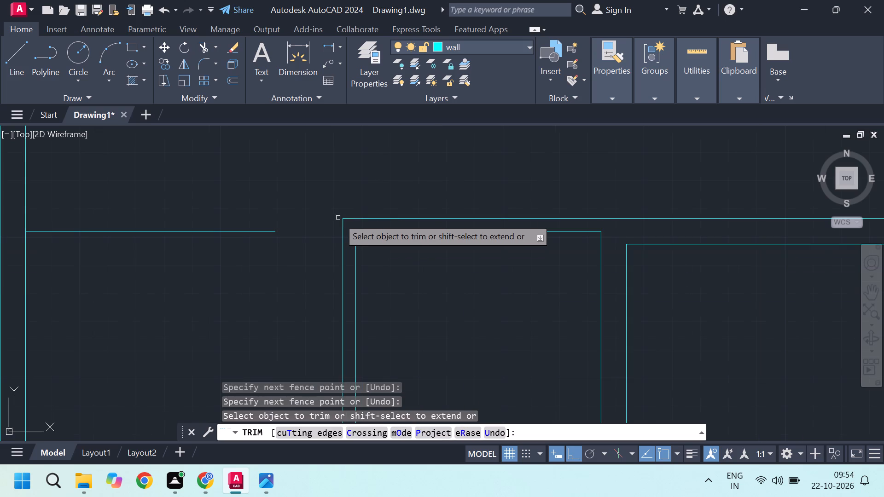
Trim away all vertical wall lines extending below the lower cross wall, across the full width of the plan.
{"action": "scroll", "coordinate": [338, 208], "scroll_direction": "down", "scroll_amount": 4}
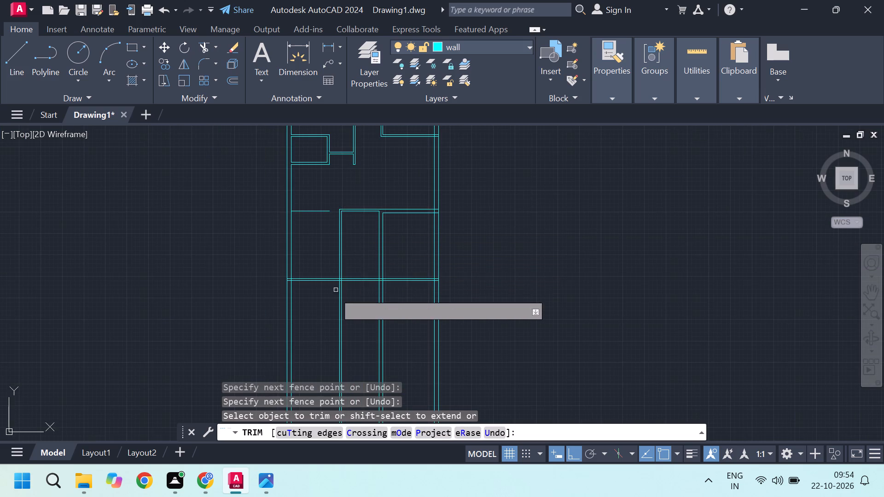
{"action": "scroll", "coordinate": [333, 295], "scroll_direction": "up", "scroll_amount": 2}
{"action": "scroll", "coordinate": [334, 283], "scroll_direction": "down", "scroll_amount": 1}
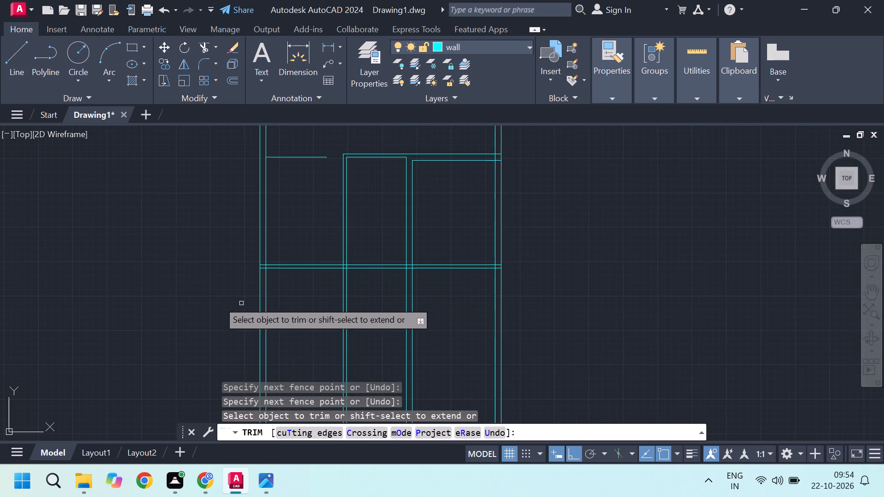
{"action": "left_click", "coordinate": [214, 300]}
{"action": "left_click", "coordinate": [530, 326]}
{"action": "scroll", "coordinate": [361, 314], "scroll_direction": "down", "scroll_amount": 2}
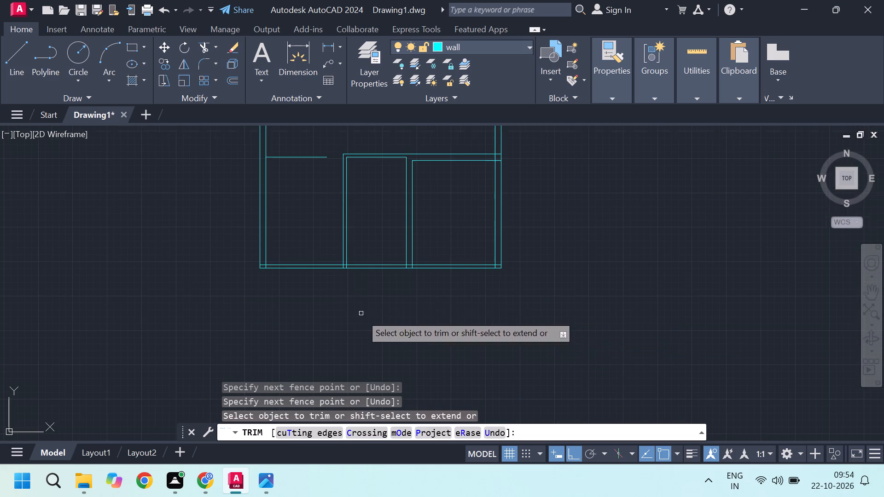
Examine the overall floor plan and the area around the short horizontal wall line, and end trimming.
{"action": "scroll", "coordinate": [353, 201], "scroll_direction": "up", "scroll_amount": 2}
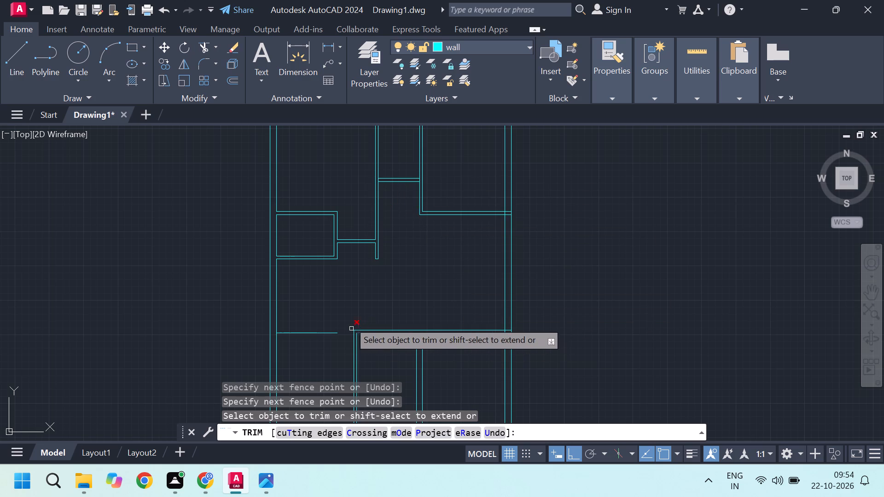
{"action": "scroll", "coordinate": [331, 277], "scroll_direction": "down", "scroll_amount": 2}
{"action": "scroll", "coordinate": [292, 383], "scroll_direction": "up", "scroll_amount": 2}
{"action": "scroll", "coordinate": [366, 277], "scroll_direction": "up", "scroll_amount": 3}
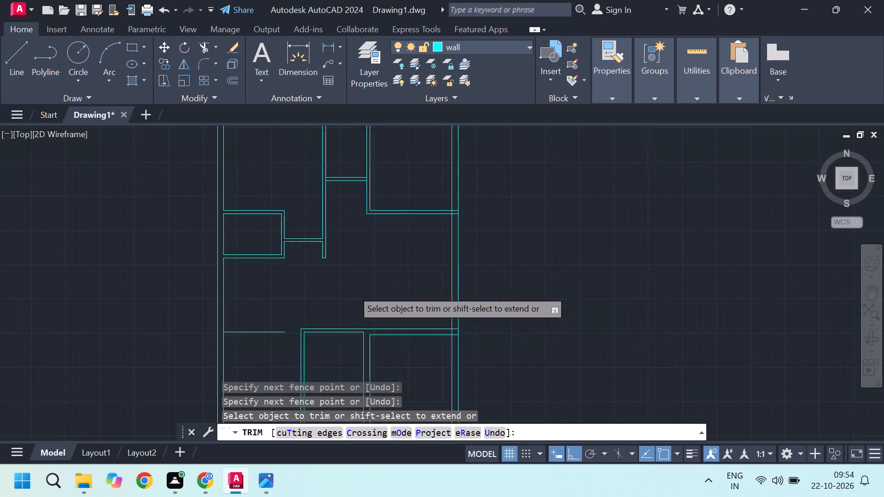
{"action": "scroll", "coordinate": [400, 242], "scroll_direction": "down", "scroll_amount": 2}
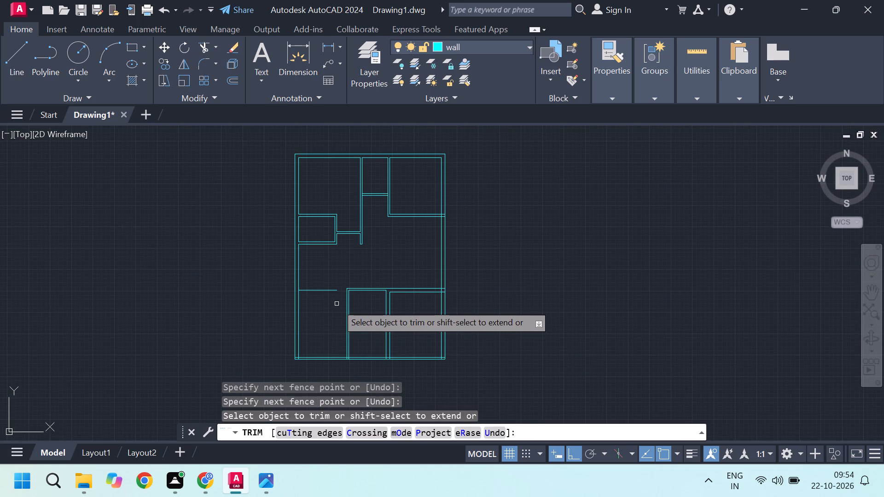
{"action": "scroll", "coordinate": [339, 302], "scroll_direction": "down", "scroll_amount": 3}
{"action": "scroll", "coordinate": [331, 301], "scroll_direction": "up", "scroll_amount": 3}
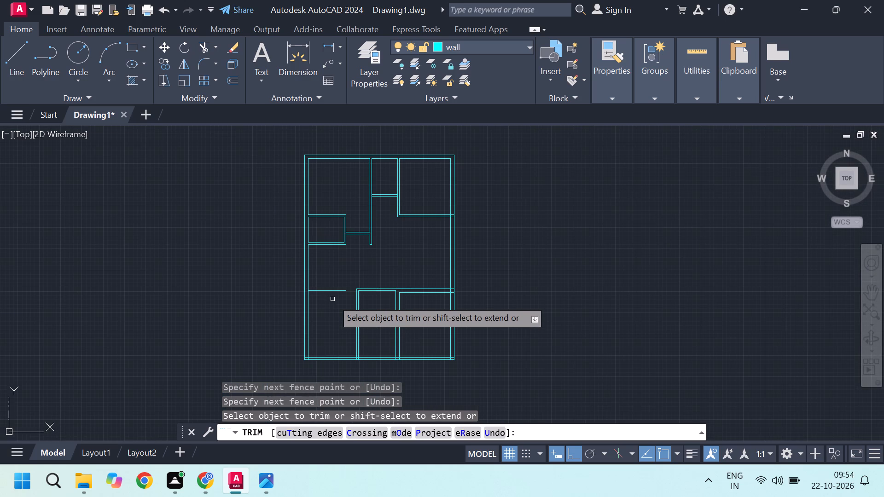
{"action": "scroll", "coordinate": [363, 287], "scroll_direction": "down", "scroll_amount": 2}
{"action": "scroll", "coordinate": [355, 297], "scroll_direction": "up", "scroll_amount": 3}
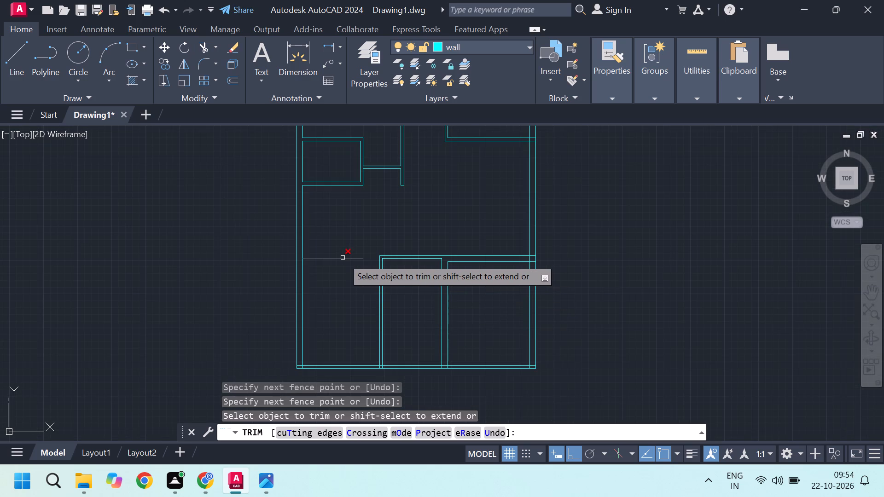
{"action": "key", "text": "Escape"}
{"action": "key", "text": "Escape"}
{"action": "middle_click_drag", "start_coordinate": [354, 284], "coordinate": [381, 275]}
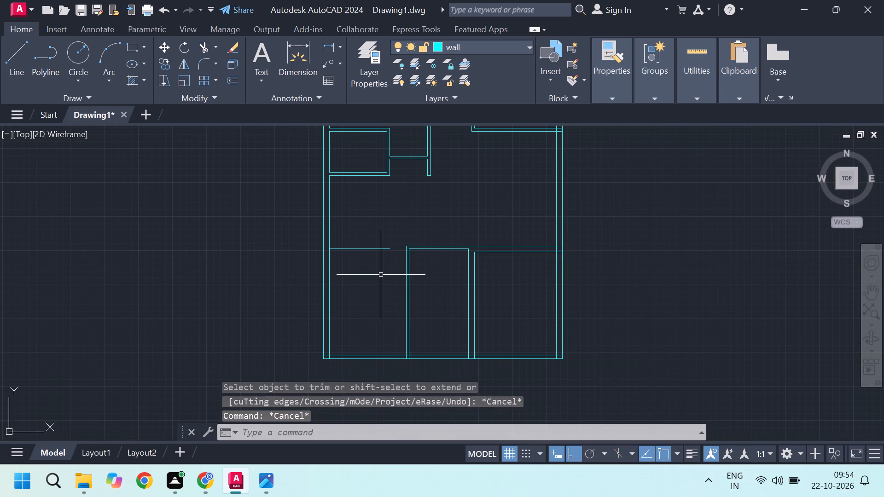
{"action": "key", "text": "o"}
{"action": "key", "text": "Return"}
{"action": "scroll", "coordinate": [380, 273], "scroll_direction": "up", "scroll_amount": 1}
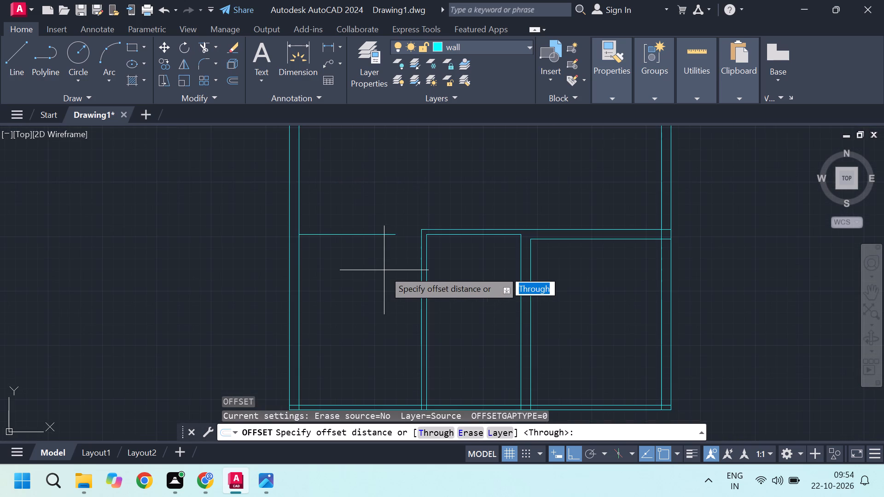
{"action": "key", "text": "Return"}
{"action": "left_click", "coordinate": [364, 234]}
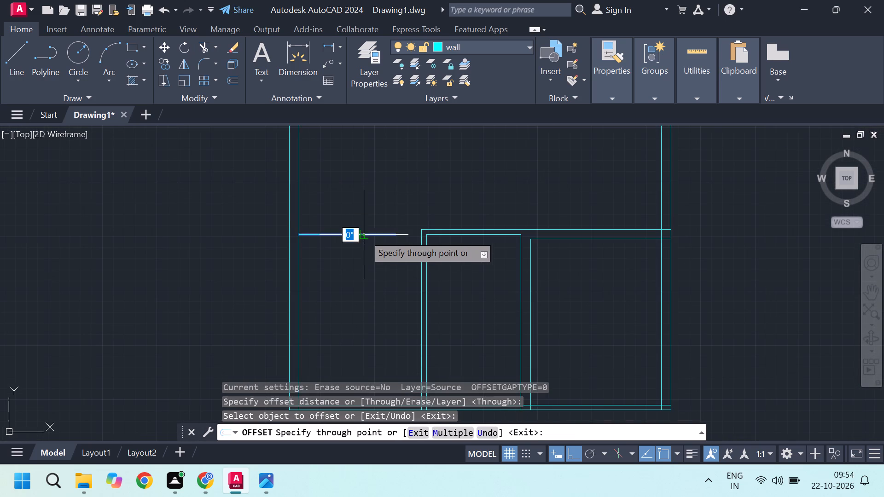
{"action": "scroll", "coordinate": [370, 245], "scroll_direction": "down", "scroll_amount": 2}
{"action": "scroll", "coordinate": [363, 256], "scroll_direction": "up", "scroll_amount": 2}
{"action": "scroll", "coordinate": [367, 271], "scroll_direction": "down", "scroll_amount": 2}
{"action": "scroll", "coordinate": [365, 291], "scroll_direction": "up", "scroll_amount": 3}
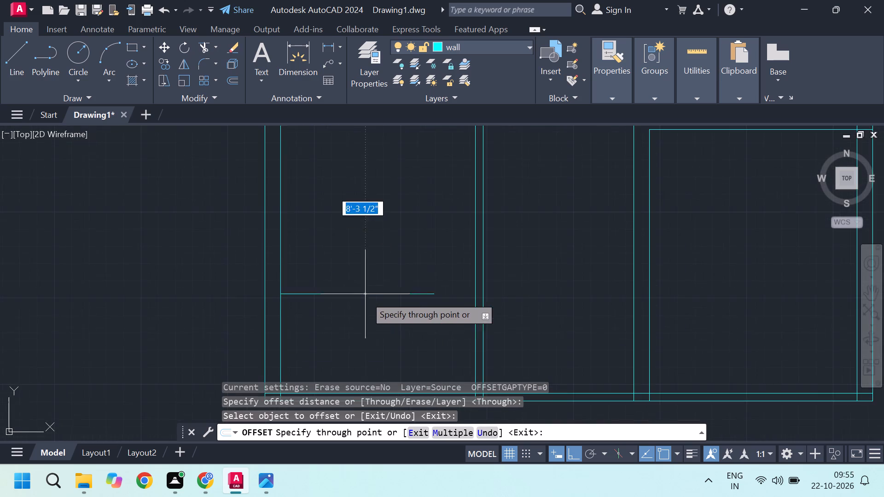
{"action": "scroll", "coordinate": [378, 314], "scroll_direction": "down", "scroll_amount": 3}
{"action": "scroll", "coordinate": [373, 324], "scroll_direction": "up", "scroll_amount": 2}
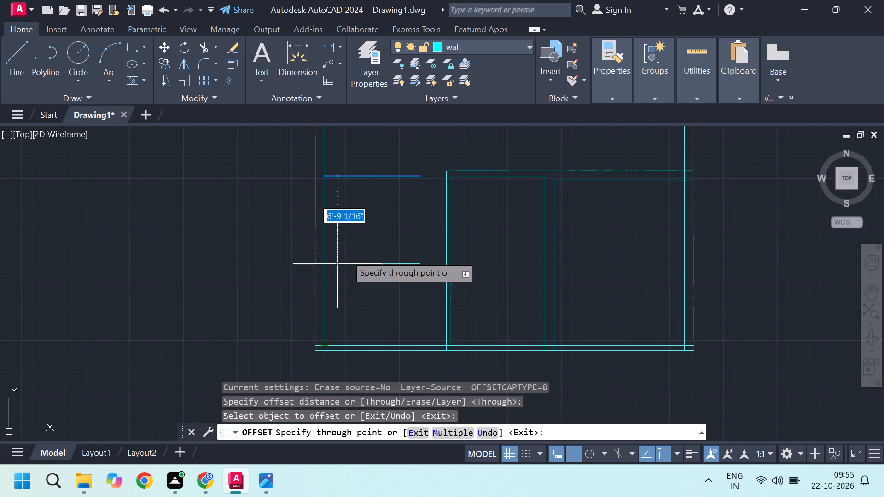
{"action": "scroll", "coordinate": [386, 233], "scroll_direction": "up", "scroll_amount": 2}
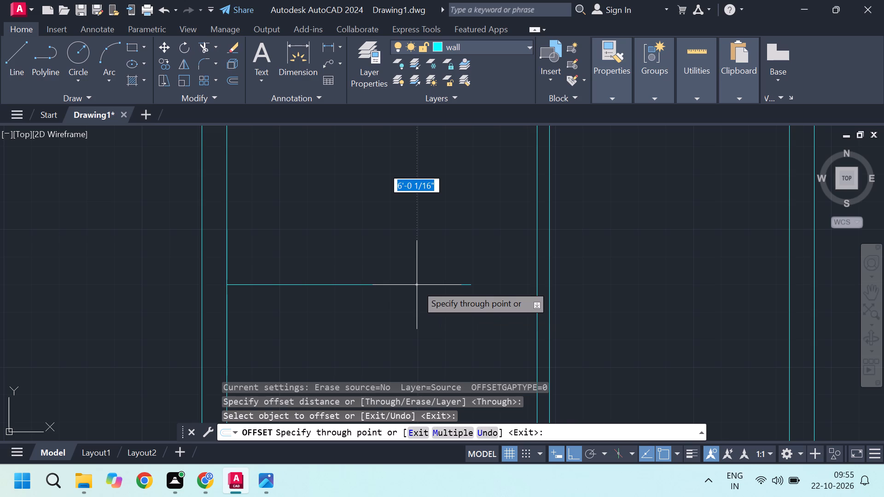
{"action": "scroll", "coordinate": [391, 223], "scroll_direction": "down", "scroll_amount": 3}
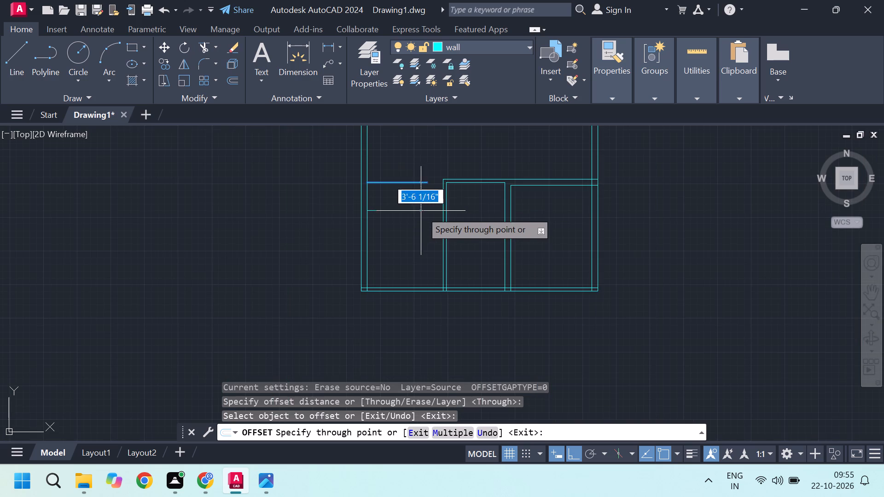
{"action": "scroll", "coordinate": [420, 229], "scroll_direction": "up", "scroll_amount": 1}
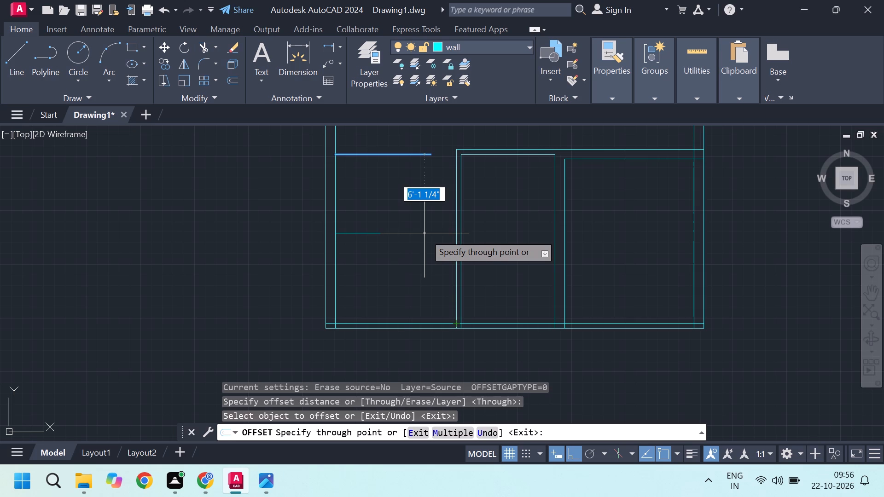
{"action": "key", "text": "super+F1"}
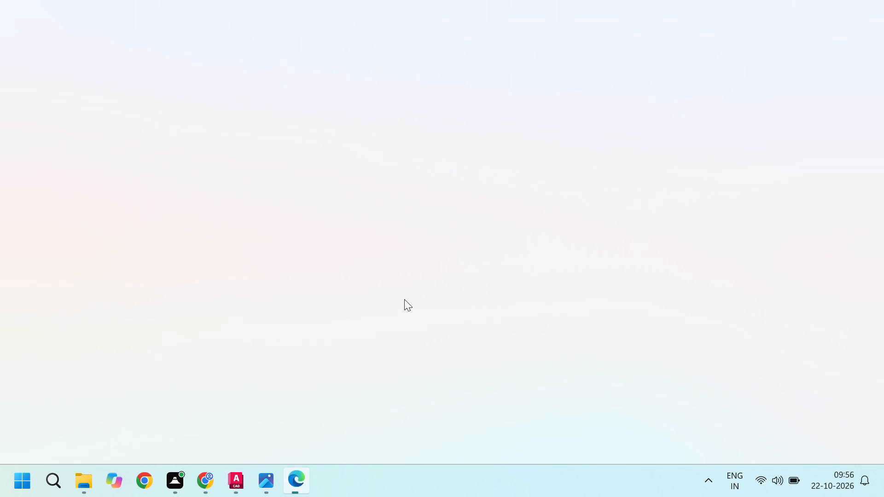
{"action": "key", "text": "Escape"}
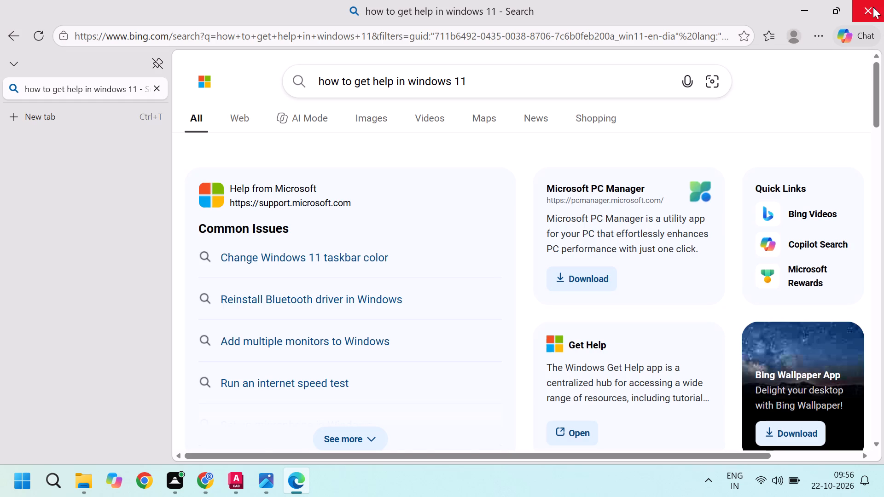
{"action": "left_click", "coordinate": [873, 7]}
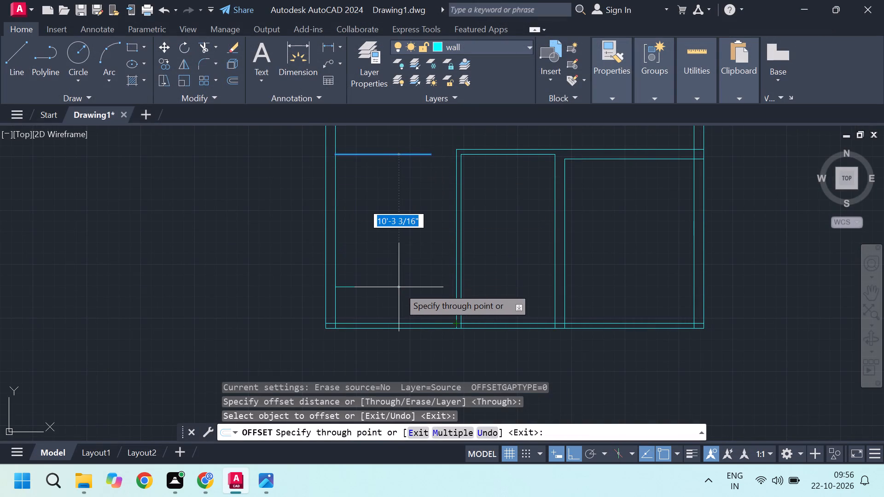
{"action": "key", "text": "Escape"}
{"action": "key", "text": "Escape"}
Examine the bottom wall and its junctions with the outer walls and the lower rooms' partitions.
{"action": "left_click", "coordinate": [388, 324]}
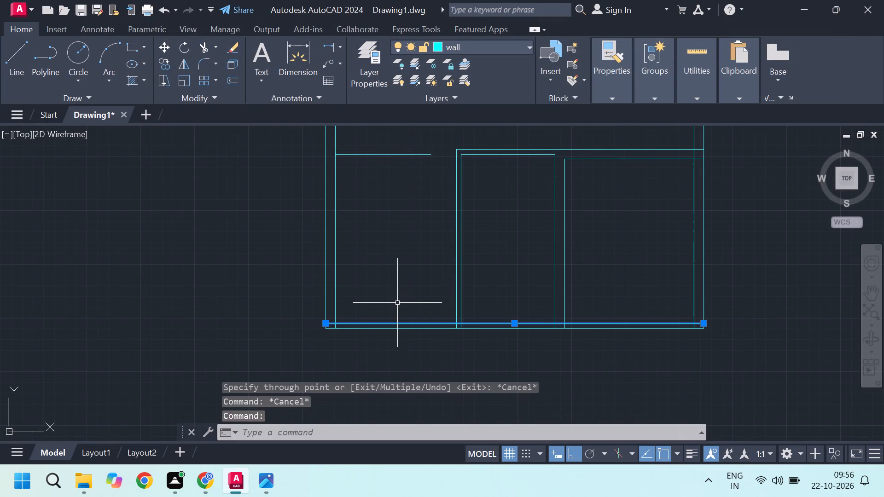
{"action": "scroll", "coordinate": [413, 312], "scroll_direction": "up", "scroll_amount": 2}
{"action": "scroll", "coordinate": [403, 311], "scroll_direction": "down", "scroll_amount": 1}
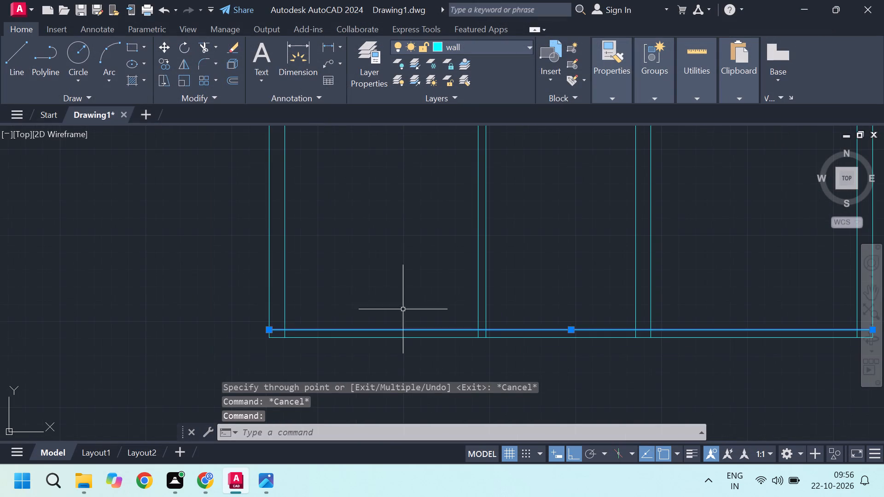
{"action": "key", "text": "Escape"}
{"action": "key", "text": "Escape"}
{"action": "scroll", "coordinate": [355, 311], "scroll_direction": "up", "scroll_amount": 1}
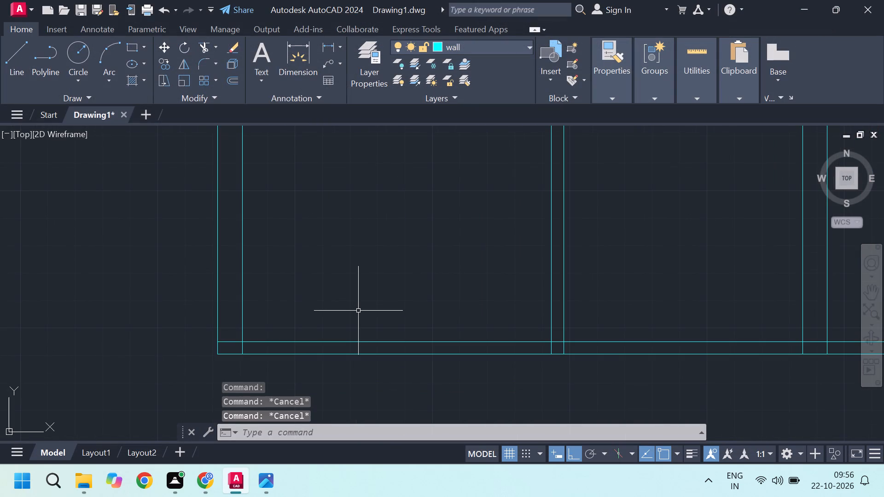
{"action": "scroll", "coordinate": [361, 306], "scroll_direction": "down", "scroll_amount": 3}
{"action": "scroll", "coordinate": [355, 300], "scroll_direction": "up", "scroll_amount": 1}
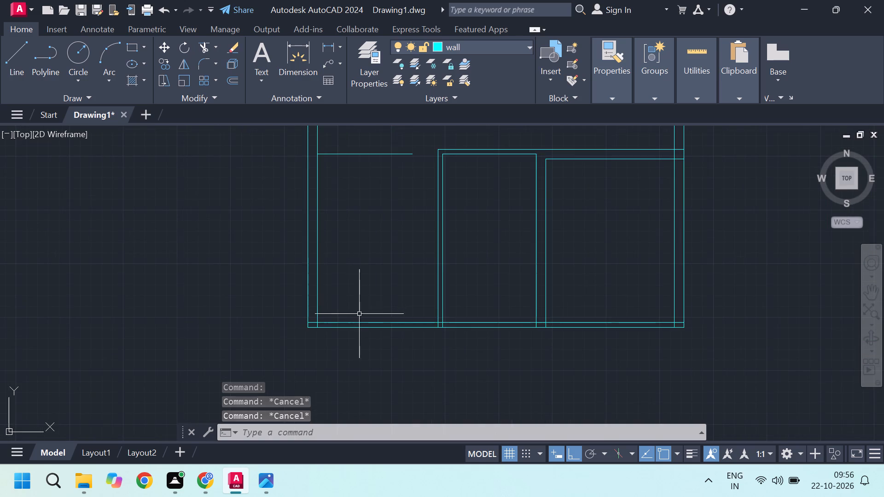
{"action": "scroll", "coordinate": [351, 321], "scroll_direction": "up", "scroll_amount": 2}
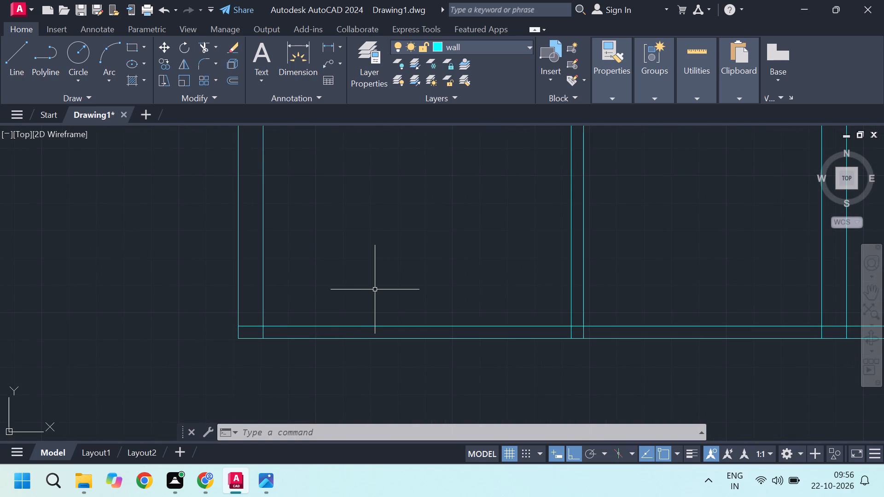
{"action": "scroll", "coordinate": [332, 322], "scroll_direction": "down", "scroll_amount": 1}
{"action": "scroll", "coordinate": [325, 322], "scroll_direction": "up", "scroll_amount": 1}
{"action": "scroll", "coordinate": [313, 327], "scroll_direction": "down", "scroll_amount": 2}
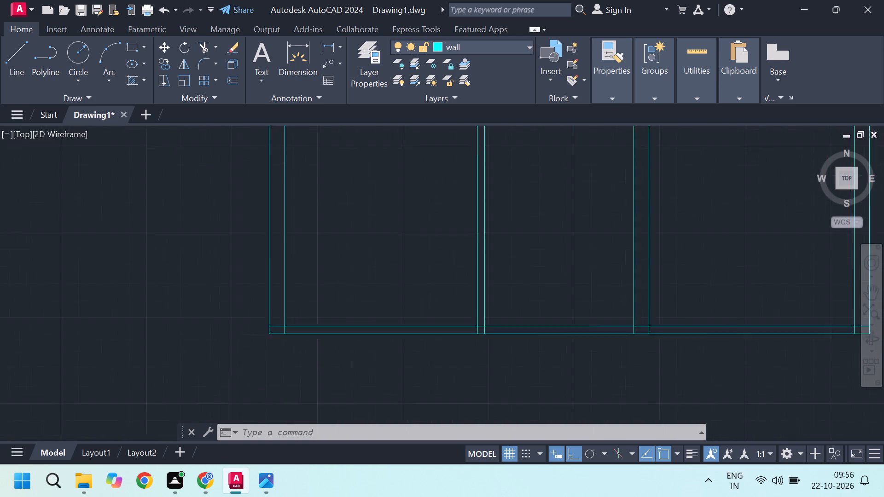
{"action": "scroll", "coordinate": [317, 320], "scroll_direction": "up", "scroll_amount": 2}
{"action": "scroll", "coordinate": [269, 353], "scroll_direction": "down", "scroll_amount": 1}
{"action": "scroll", "coordinate": [256, 329], "scroll_direction": "up", "scroll_amount": 2}
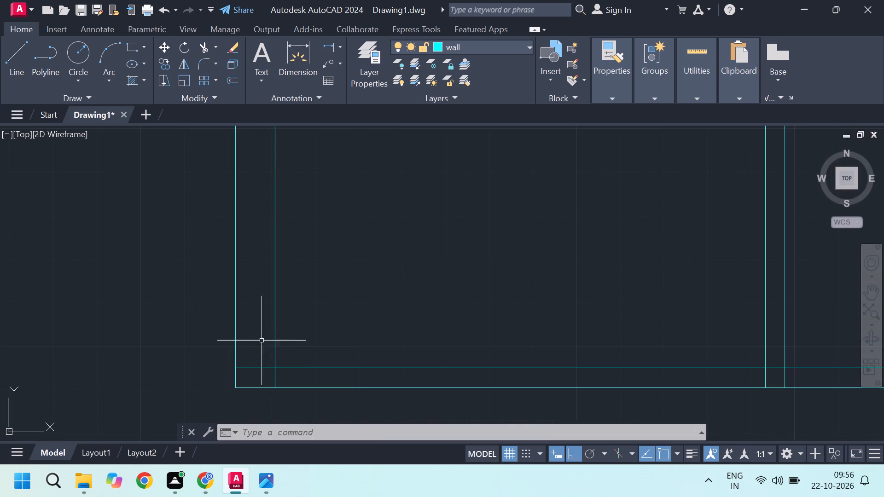
{"action": "scroll", "coordinate": [261, 366], "scroll_direction": "down", "scroll_amount": 2}
{"action": "scroll", "coordinate": [319, 367], "scroll_direction": "down", "scroll_amount": 2}
{"action": "scroll", "coordinate": [473, 367], "scroll_direction": "up", "scroll_amount": 1}
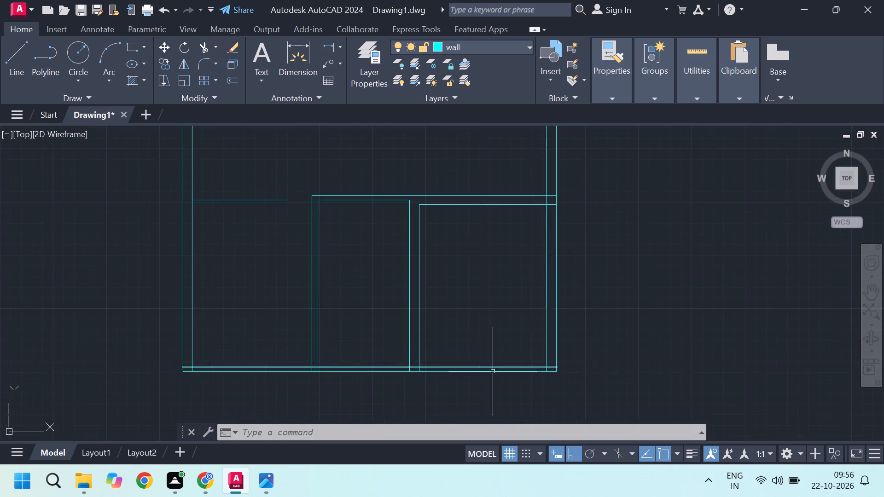
{"action": "scroll", "coordinate": [557, 389], "scroll_direction": "up", "scroll_amount": 1}
{"action": "key", "text": "Escape"}
{"action": "key", "text": "Escape"}
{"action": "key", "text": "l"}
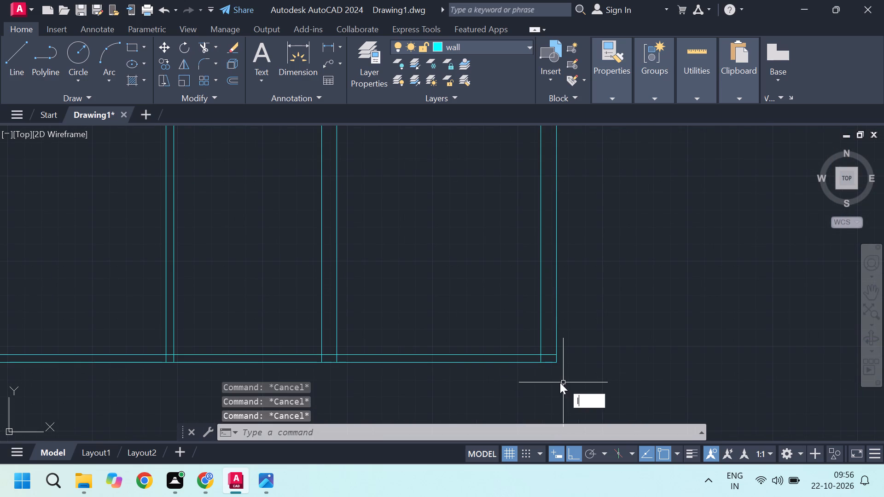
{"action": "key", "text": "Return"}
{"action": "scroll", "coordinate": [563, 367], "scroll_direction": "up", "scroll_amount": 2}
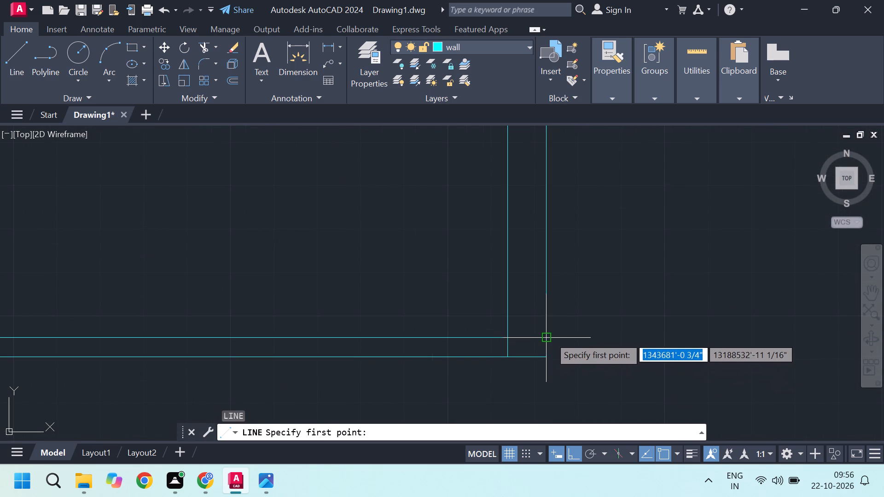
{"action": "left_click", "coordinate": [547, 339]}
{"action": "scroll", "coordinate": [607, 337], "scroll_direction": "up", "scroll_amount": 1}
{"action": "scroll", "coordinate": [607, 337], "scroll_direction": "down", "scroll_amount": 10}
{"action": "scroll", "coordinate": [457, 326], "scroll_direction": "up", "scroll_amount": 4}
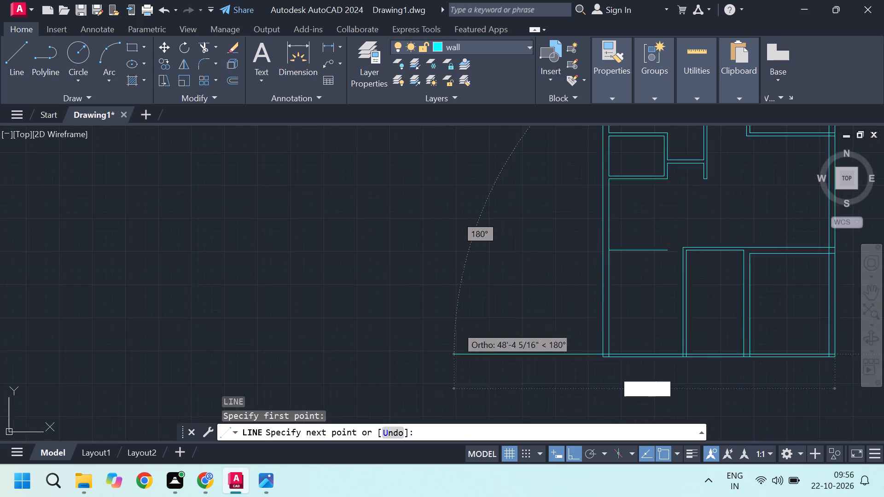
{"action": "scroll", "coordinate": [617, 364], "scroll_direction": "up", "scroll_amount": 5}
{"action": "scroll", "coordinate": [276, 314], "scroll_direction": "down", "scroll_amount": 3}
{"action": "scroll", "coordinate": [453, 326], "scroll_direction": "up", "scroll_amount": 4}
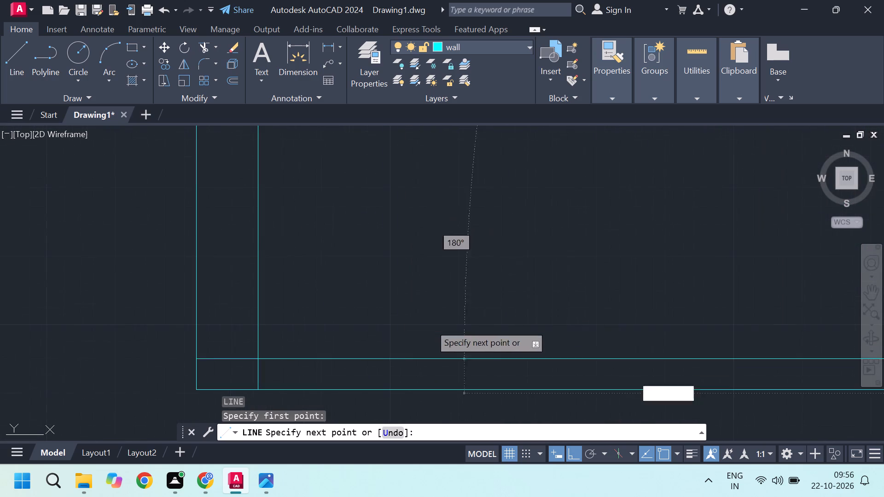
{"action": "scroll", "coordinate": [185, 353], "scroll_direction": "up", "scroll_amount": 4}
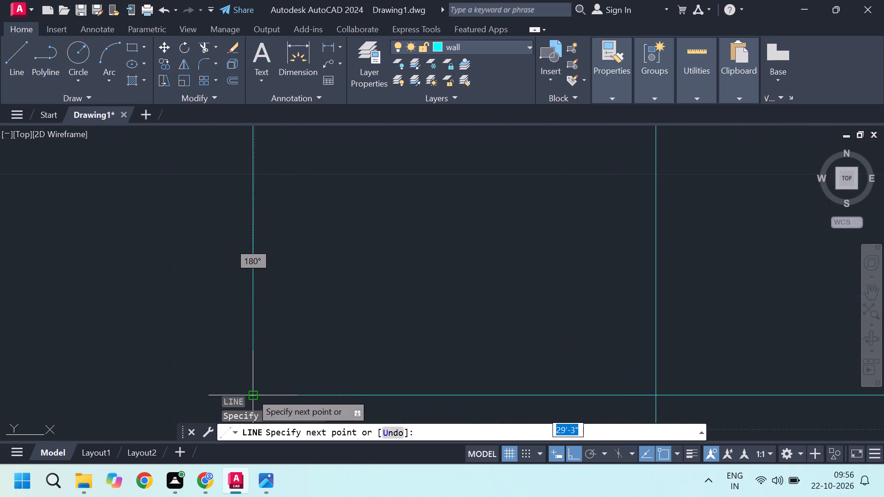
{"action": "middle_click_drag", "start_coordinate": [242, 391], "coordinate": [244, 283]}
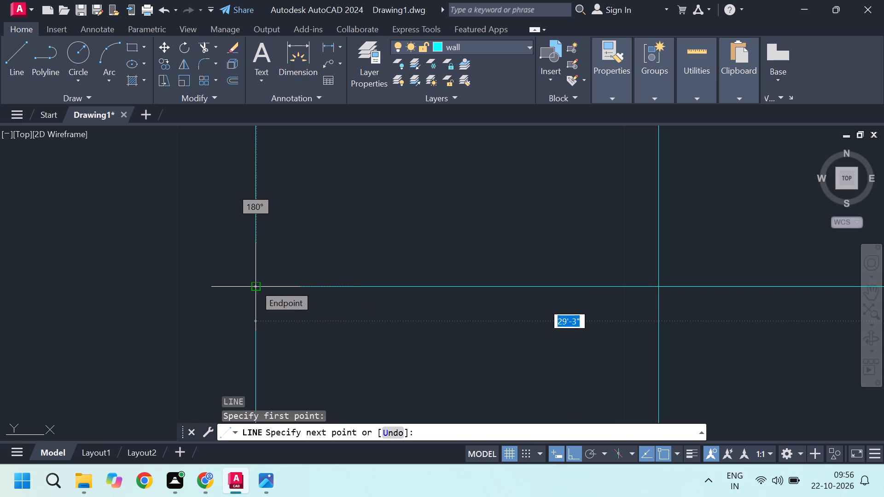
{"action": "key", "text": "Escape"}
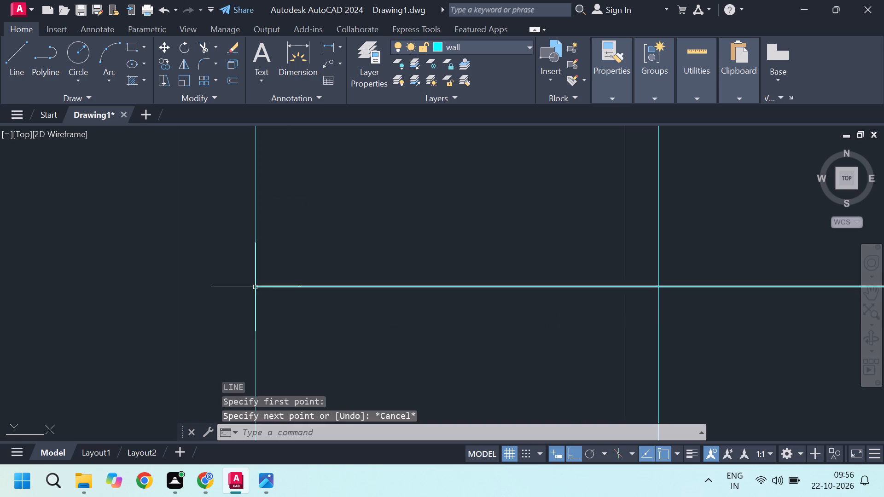
Draw a 4.5" horizontal line outward from the left end of the bottom wall's inner line, beyond the left outer wall.
{"action": "scroll", "coordinate": [276, 284], "scroll_direction": "down", "scroll_amount": 2}
{"action": "scroll", "coordinate": [268, 285], "scroll_direction": "up", "scroll_amount": 2}
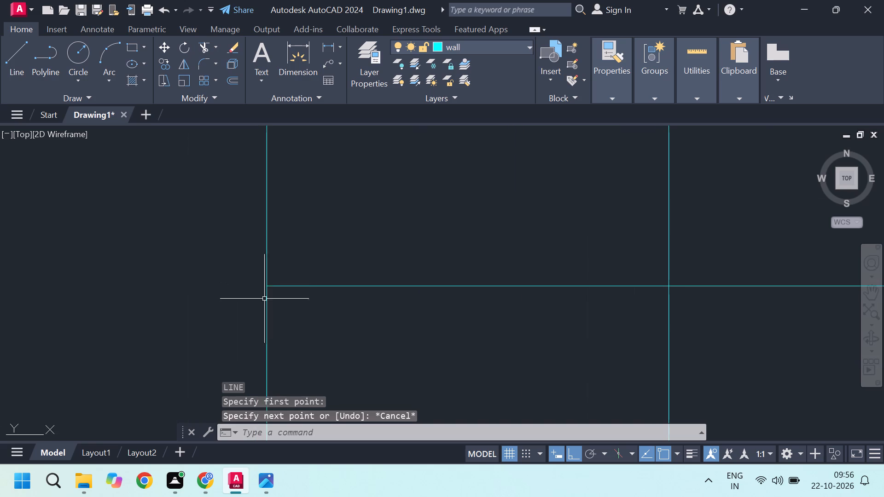
{"action": "scroll", "coordinate": [259, 288], "scroll_direction": "up", "scroll_amount": 1}
{"action": "scroll", "coordinate": [283, 289], "scroll_direction": "down", "scroll_amount": 2}
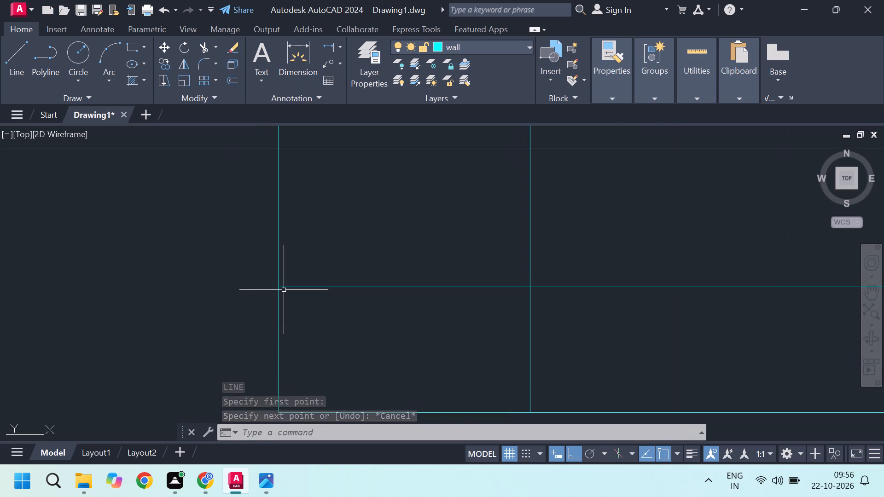
{"action": "key", "text": "l"}
{"action": "key", "text": "Return"}
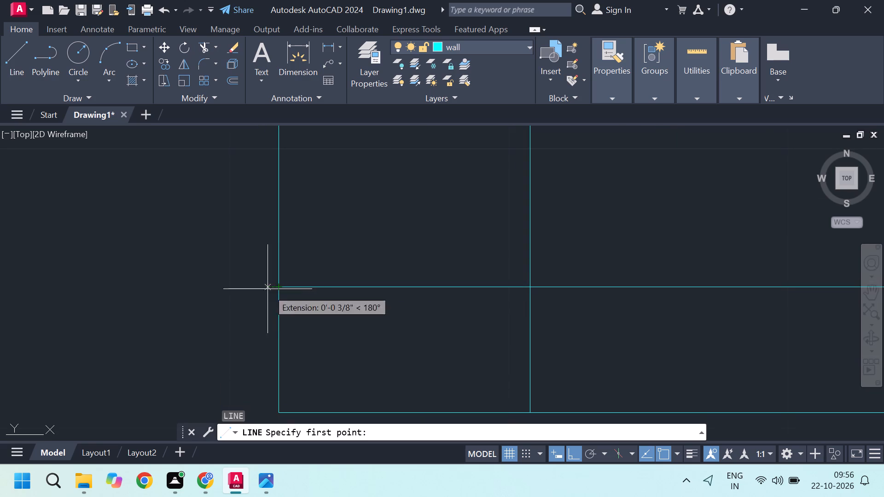
{"action": "left_click", "coordinate": [280, 286]}
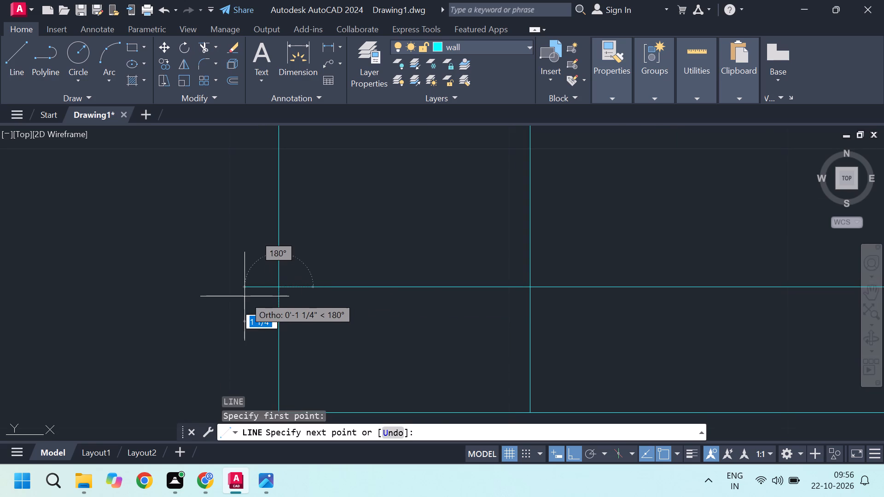
{"action": "type", "text": "4.5"}
{"action": "key", "text": "Return"}
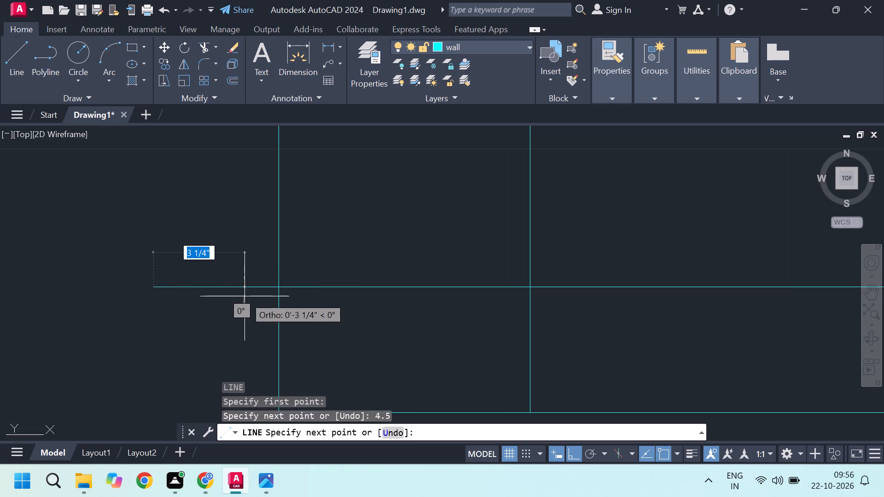
{"action": "key", "text": "Escape"}
Draw a 4.5" horizontal line outward from the right end of the bottom wall's inner line, beyond the right outer wall.
{"action": "scroll", "coordinate": [194, 277], "scroll_direction": "down", "scroll_amount": 4}
{"action": "scroll", "coordinate": [246, 270], "scroll_direction": "down", "scroll_amount": 3}
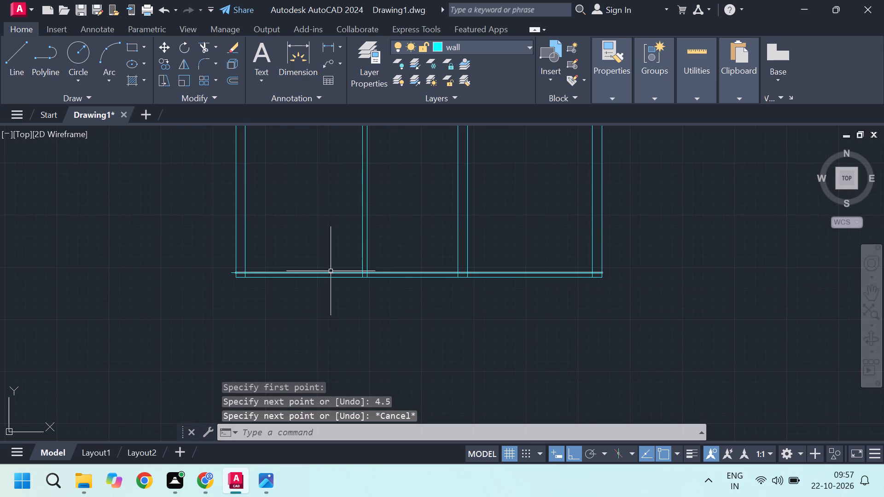
{"action": "scroll", "coordinate": [634, 272], "scroll_direction": "up", "scroll_amount": 3}
{"action": "key", "text": "l"}
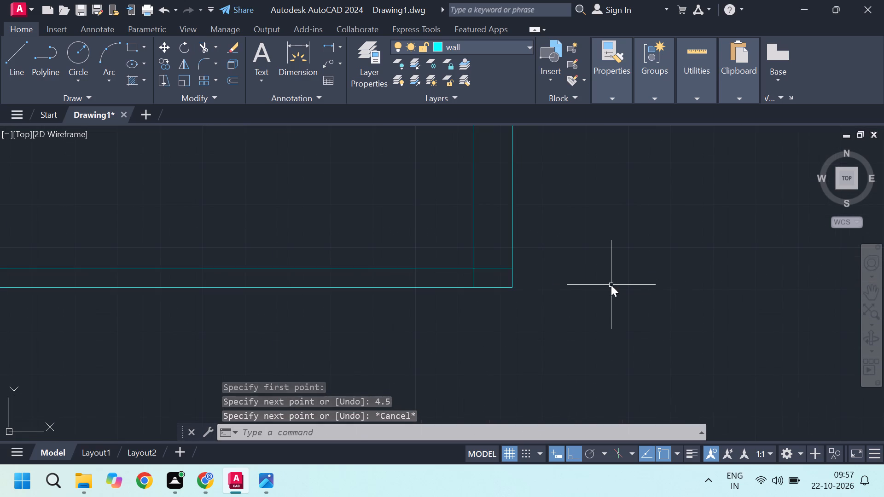
{"action": "key", "text": "Return"}
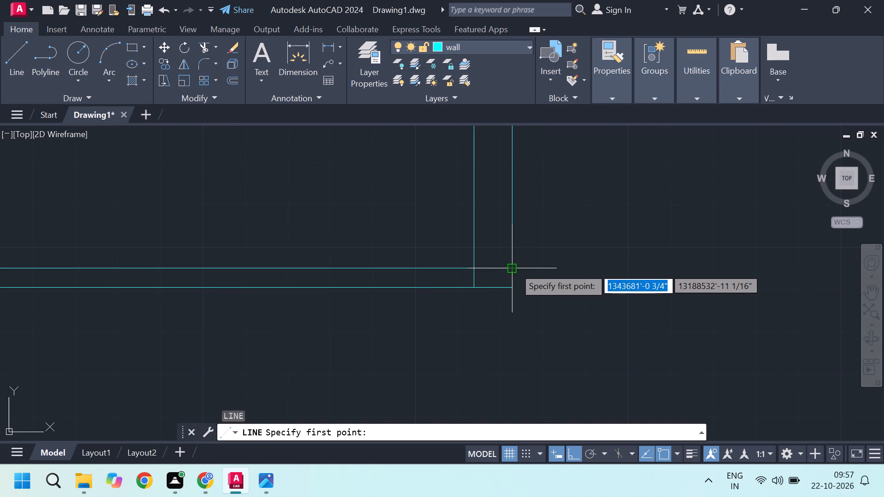
{"action": "left_click", "coordinate": [511, 267]}
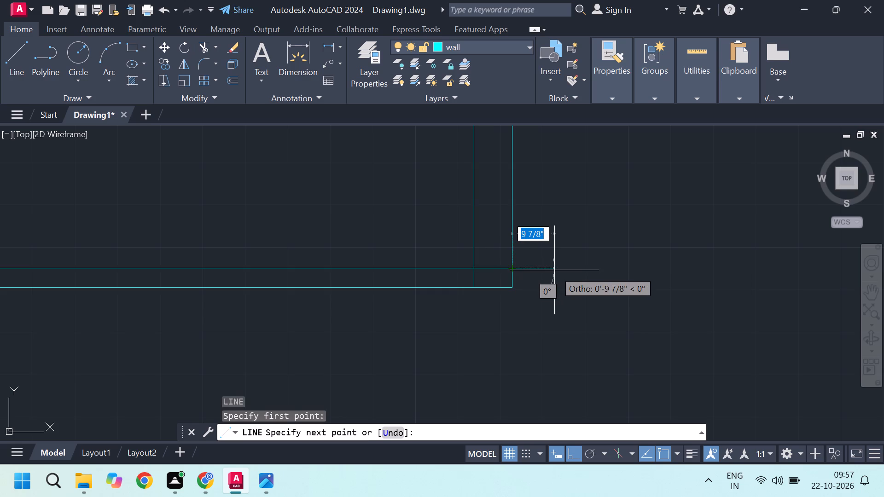
{"action": "type", "text": "4.5"}
{"action": "key", "text": "Return"}
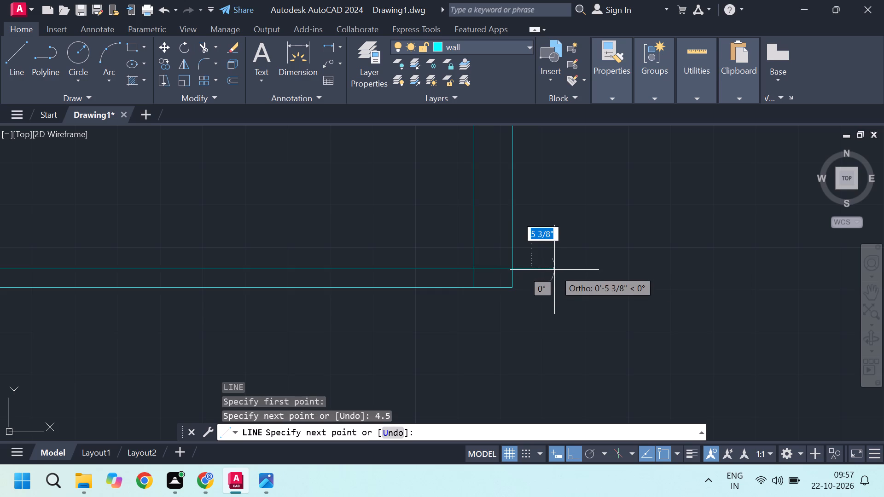
Continue that line down to the bottom wall's outer-line level and back to the outer corner, closing the right-hand projection.
{"action": "scroll", "coordinate": [602, 262], "scroll_direction": "down", "scroll_amount": 3}
{"action": "scroll", "coordinate": [600, 265], "scroll_direction": "up", "scroll_amount": 1}
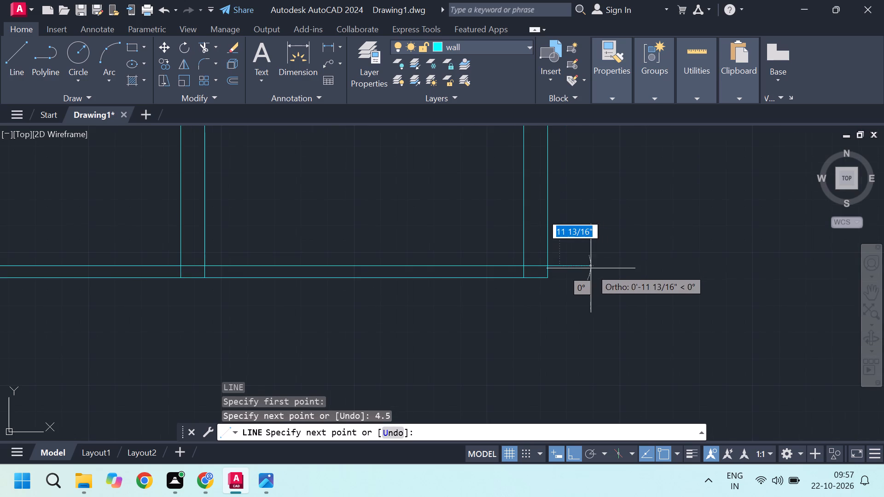
{"action": "scroll", "coordinate": [582, 206], "scroll_direction": "down", "scroll_amount": 1}
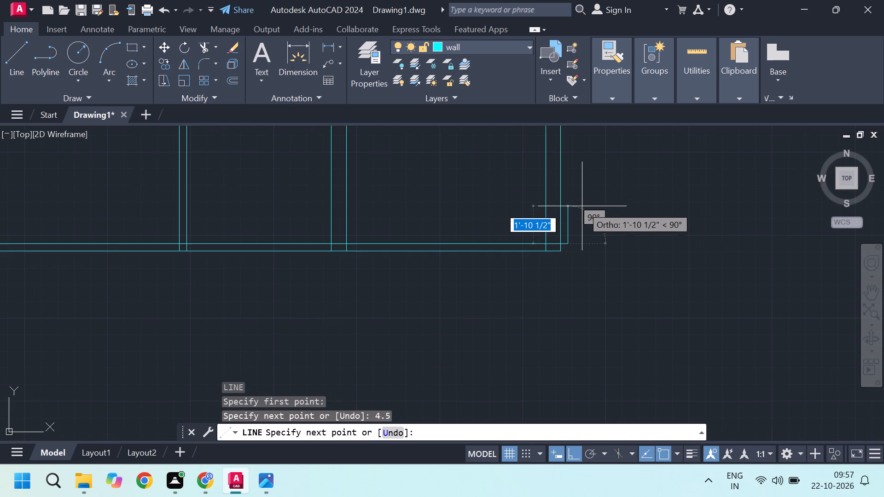
{"action": "scroll", "coordinate": [582, 206], "scroll_direction": "up", "scroll_amount": 1}
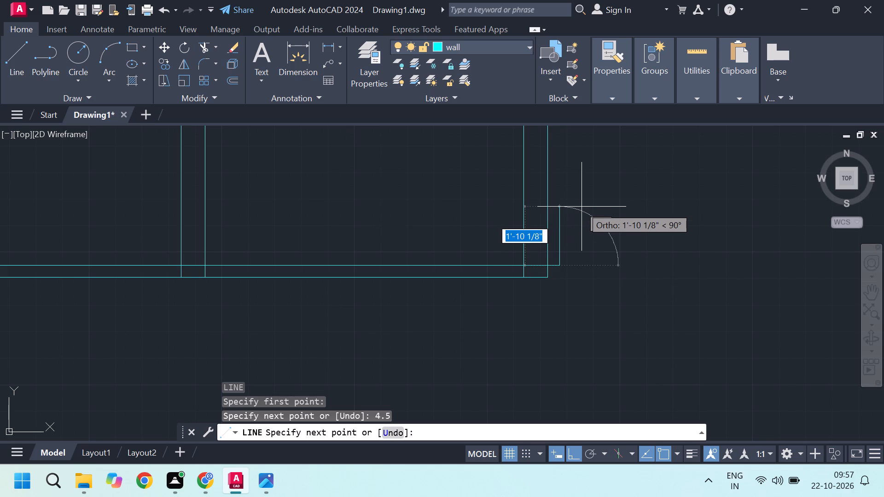
{"action": "scroll", "coordinate": [572, 276], "scroll_direction": "up", "scroll_amount": 4}
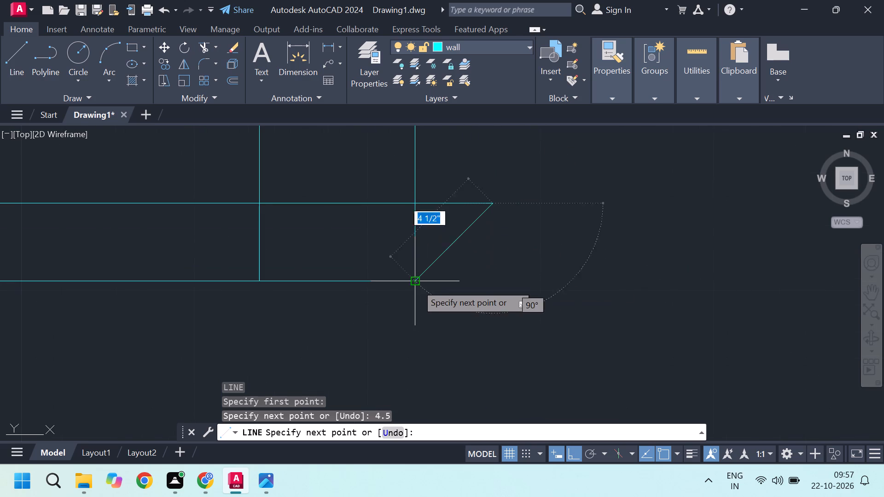
{"action": "left_click", "coordinate": [487, 285]}
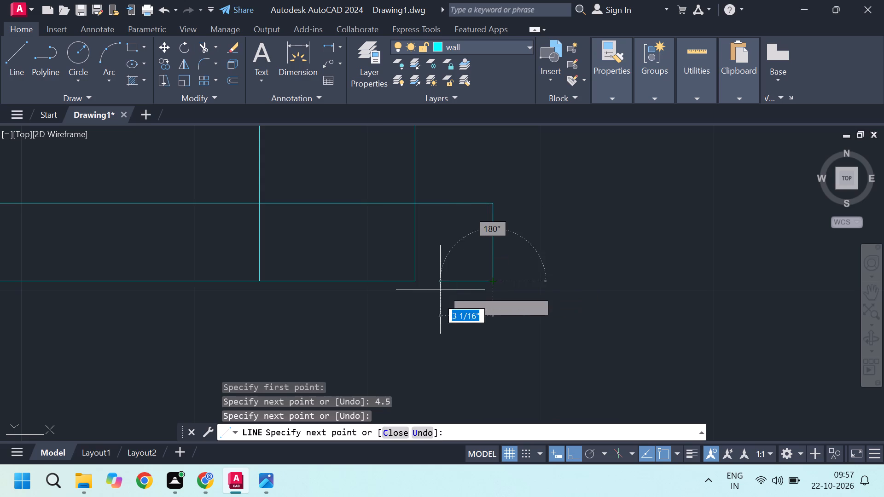
{"action": "left_click", "coordinate": [416, 282]}
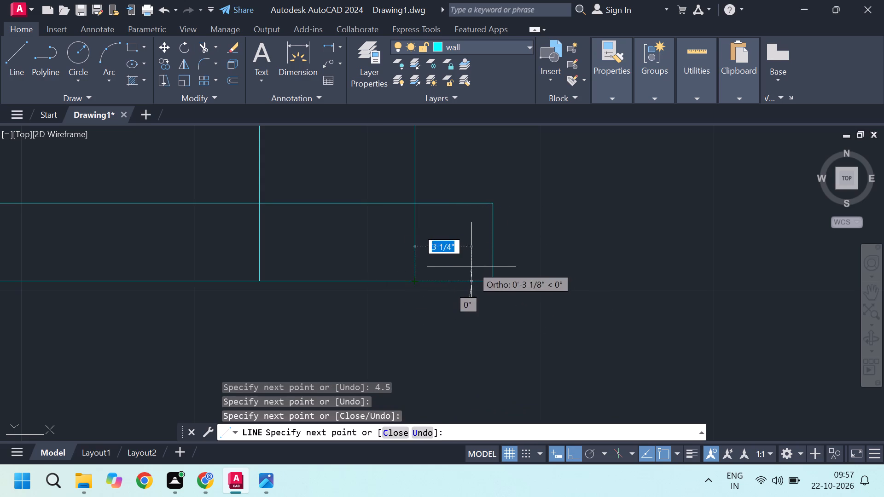
{"action": "key", "text": "Escape"}
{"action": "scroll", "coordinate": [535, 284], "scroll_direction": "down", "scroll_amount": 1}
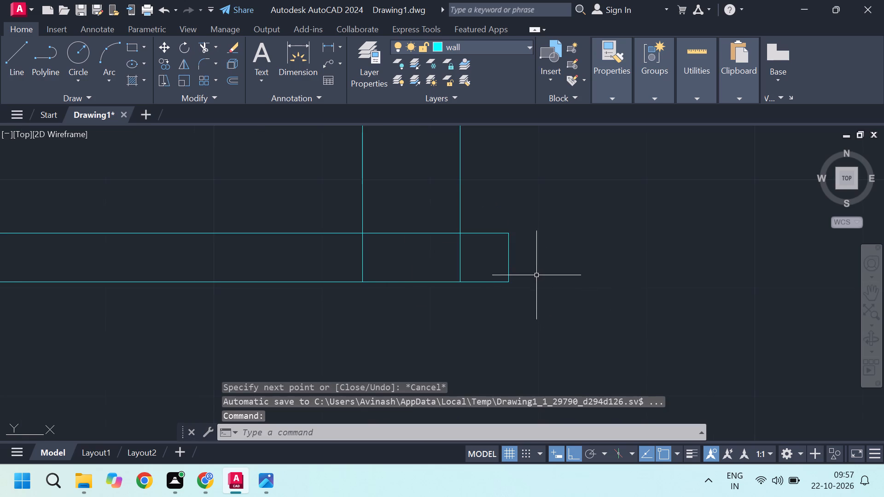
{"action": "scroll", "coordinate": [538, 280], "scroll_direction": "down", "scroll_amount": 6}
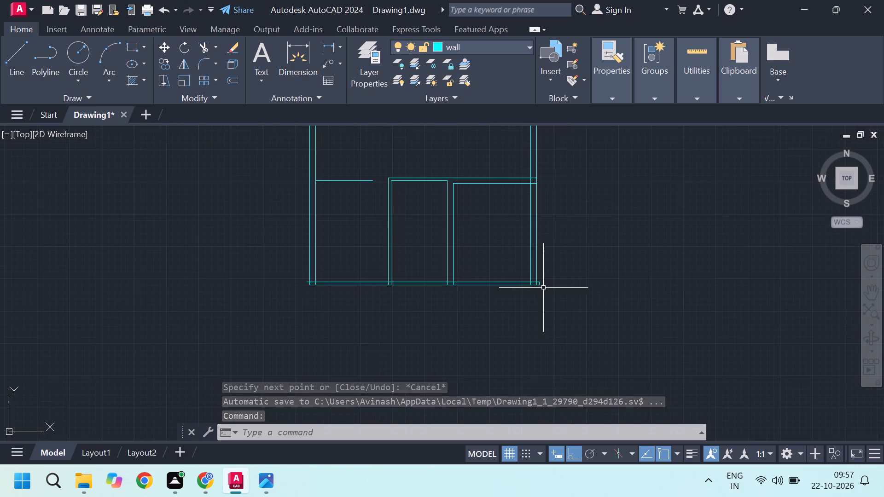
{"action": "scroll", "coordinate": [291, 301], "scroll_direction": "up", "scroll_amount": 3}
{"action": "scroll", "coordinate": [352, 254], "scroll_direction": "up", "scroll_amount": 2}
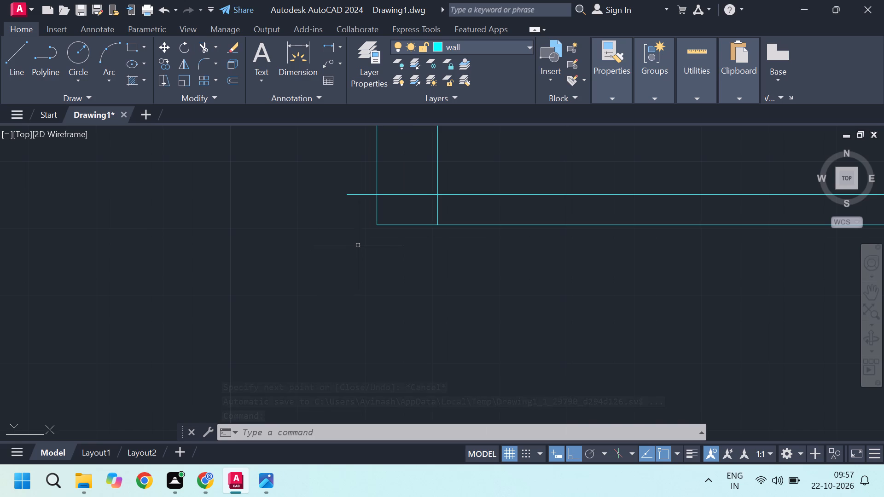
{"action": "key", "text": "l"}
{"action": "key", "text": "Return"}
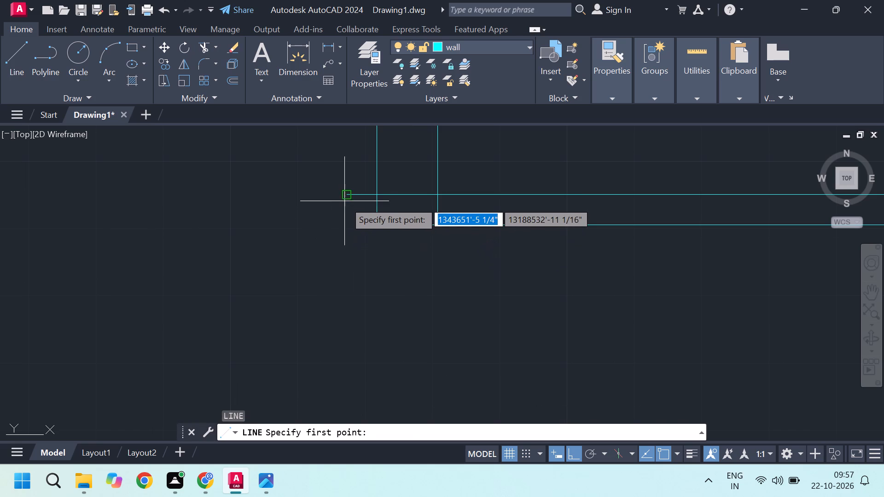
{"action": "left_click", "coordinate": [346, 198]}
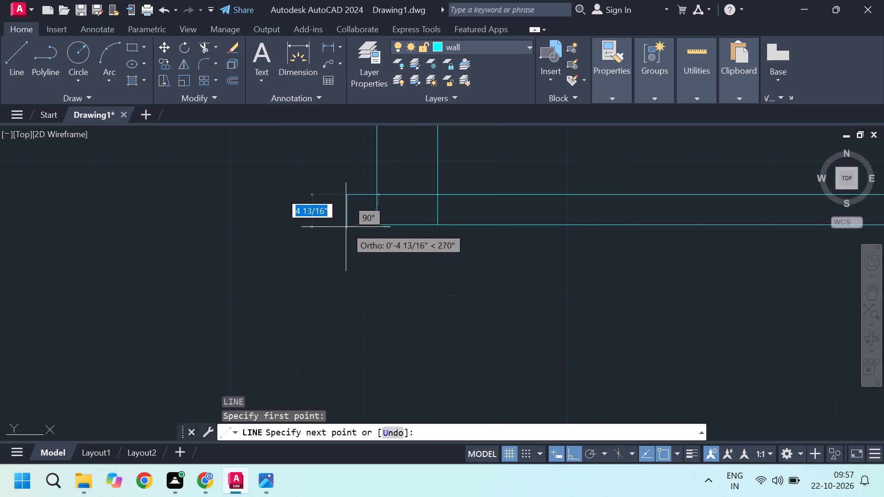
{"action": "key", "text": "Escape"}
Close the left-hand projection with lines from the outer bottom-left corner 4.5" outward and up to the projecting line's end.
{"action": "key", "text": "l"}
{"action": "key", "text": "Return"}
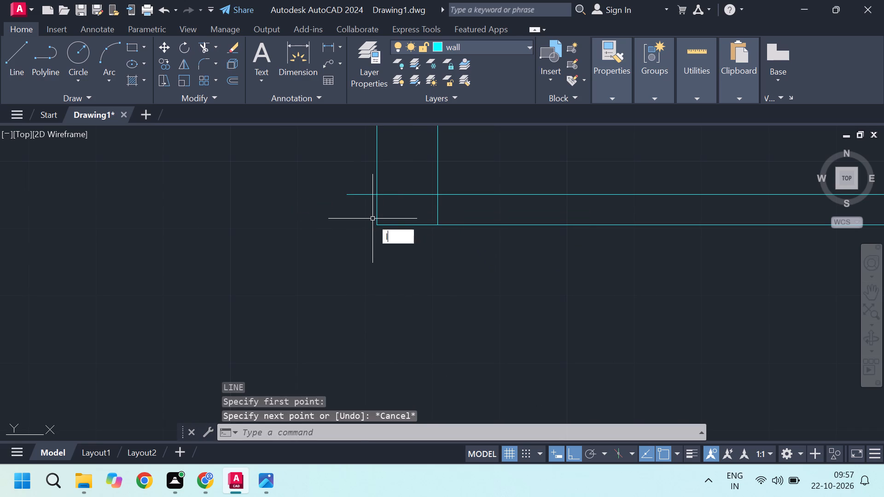
{"action": "scroll", "coordinate": [370, 220], "scroll_direction": "up", "scroll_amount": 1}
{"action": "left_click", "coordinate": [382, 223]}
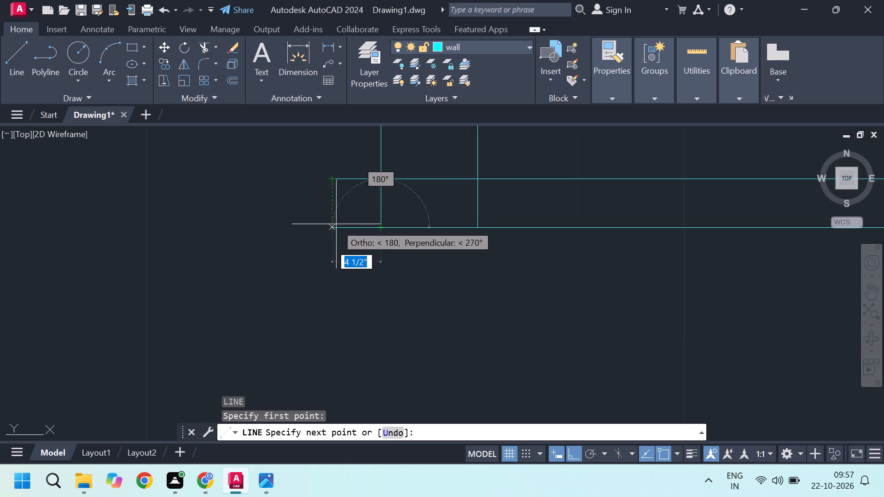
{"action": "left_click", "coordinate": [336, 224]}
{"action": "left_click", "coordinate": [327, 181]}
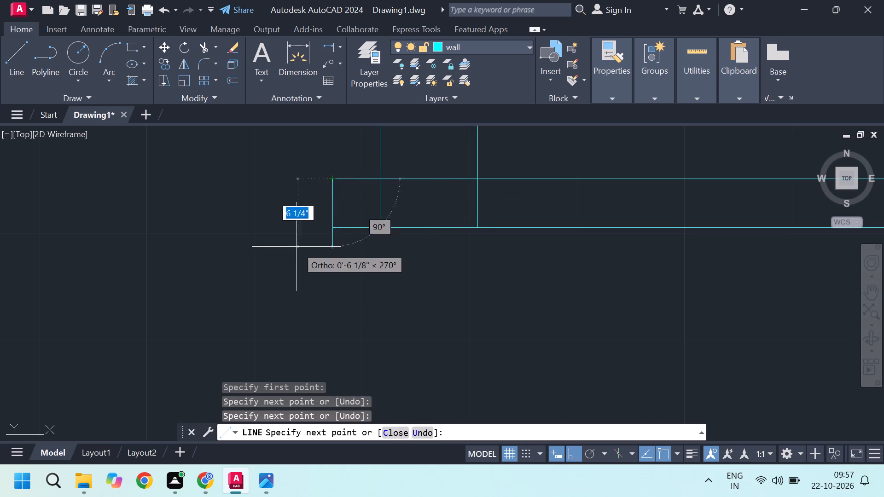
{"action": "scroll", "coordinate": [299, 246], "scroll_direction": "down", "scroll_amount": 2}
{"action": "key", "text": "Escape"}
{"action": "key", "text": "Escape"}
{"action": "key", "text": "Escape"}
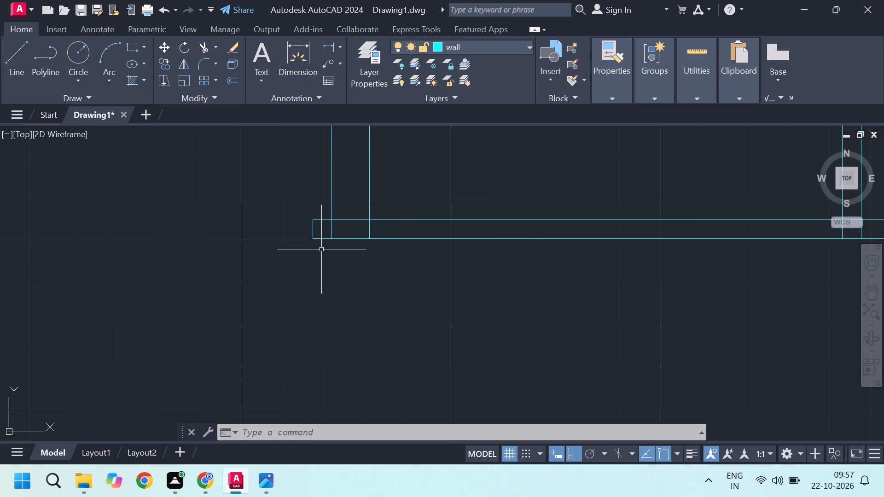
Examine the lower rooms and the bottom wall's junctions with the outer walls and partitions.
{"action": "scroll", "coordinate": [338, 256], "scroll_direction": "down", "scroll_amount": 3}
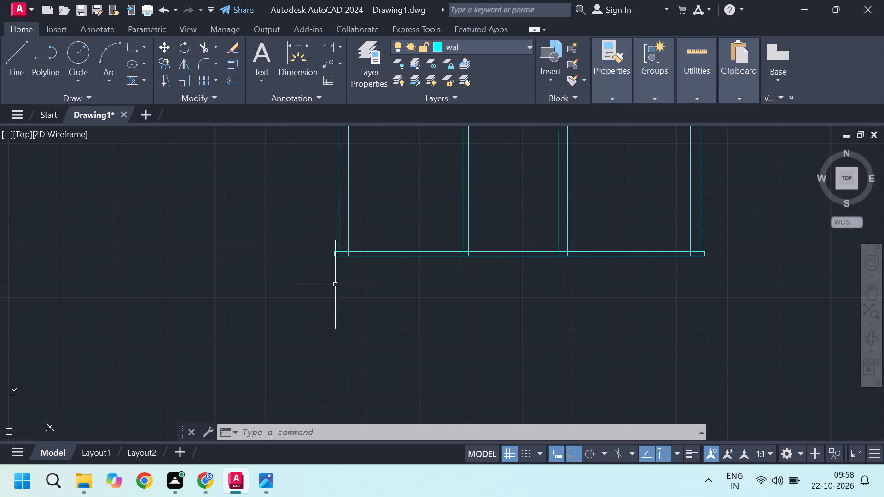
{"action": "scroll", "coordinate": [355, 276], "scroll_direction": "up", "scroll_amount": 1}
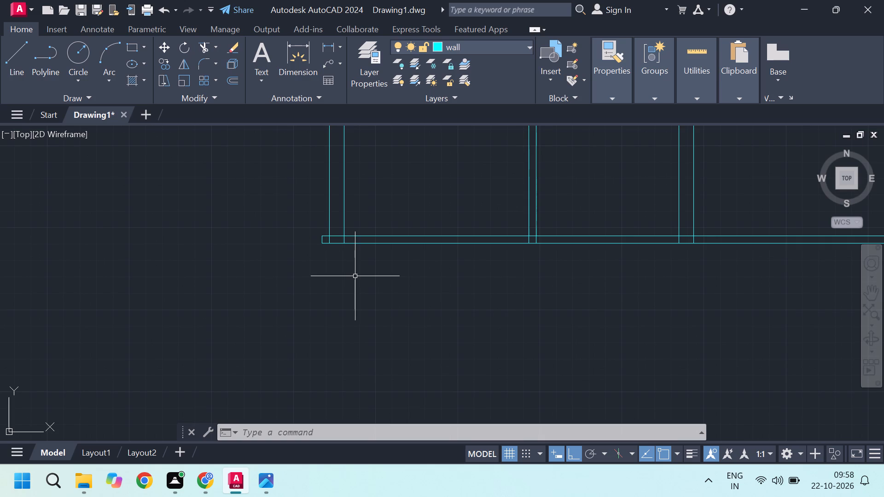
{"action": "scroll", "coordinate": [356, 278], "scroll_direction": "down", "scroll_amount": 2}
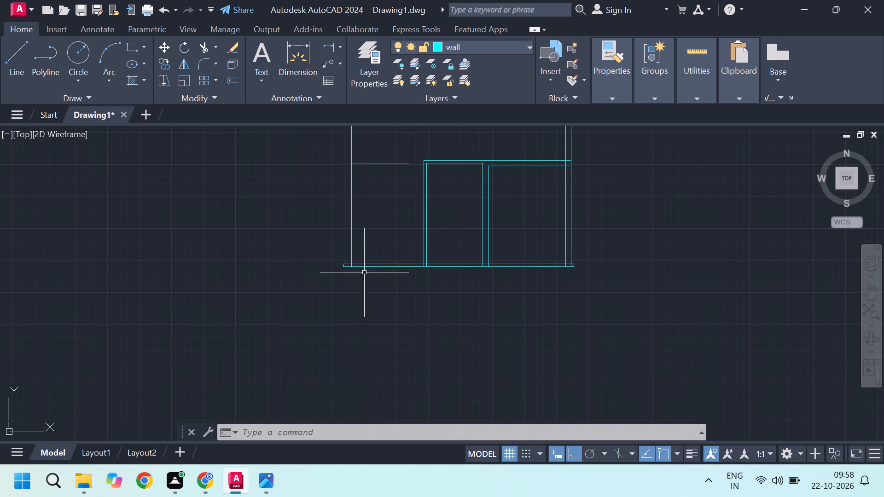
{"action": "middle_click_drag", "start_coordinate": [386, 273], "coordinate": [345, 301]}
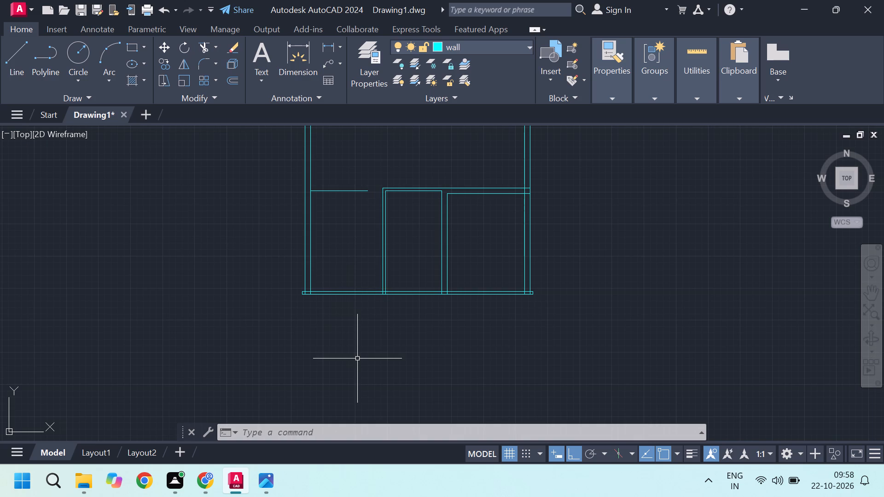
{"action": "scroll", "coordinate": [332, 272], "scroll_direction": "down", "scroll_amount": 2}
{"action": "scroll", "coordinate": [416, 283], "scroll_direction": "up", "scroll_amount": 1}
{"action": "scroll", "coordinate": [320, 251], "scroll_direction": "up", "scroll_amount": 2}
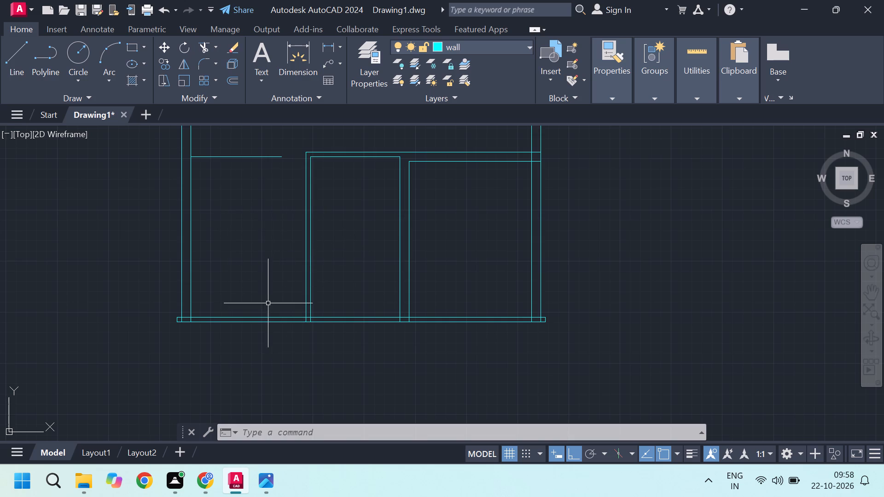
{"action": "scroll", "coordinate": [267, 305], "scroll_direction": "up", "scroll_amount": 3}
{"action": "scroll", "coordinate": [275, 323], "scroll_direction": "down", "scroll_amount": 2}
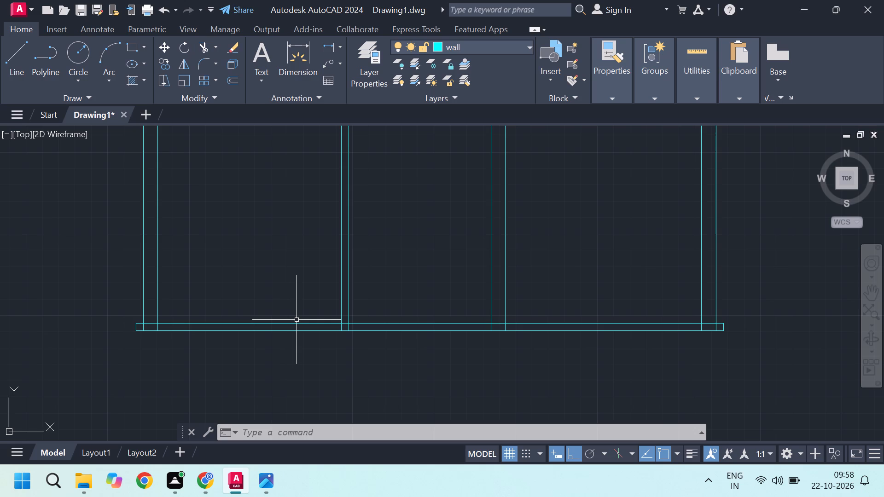
{"action": "scroll", "coordinate": [246, 323], "scroll_direction": "up", "scroll_amount": 2}
{"action": "middle_click_drag", "start_coordinate": [257, 323], "coordinate": [296, 320]}
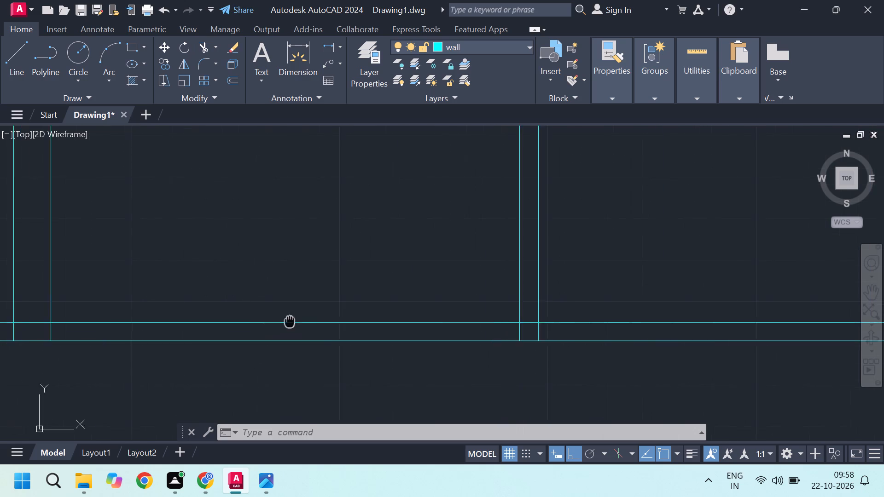
{"action": "key", "text": "Escape"}
{"action": "scroll", "coordinate": [324, 331], "scroll_direction": "down", "scroll_amount": 3}
{"action": "scroll", "coordinate": [287, 329], "scroll_direction": "up", "scroll_amount": 2}
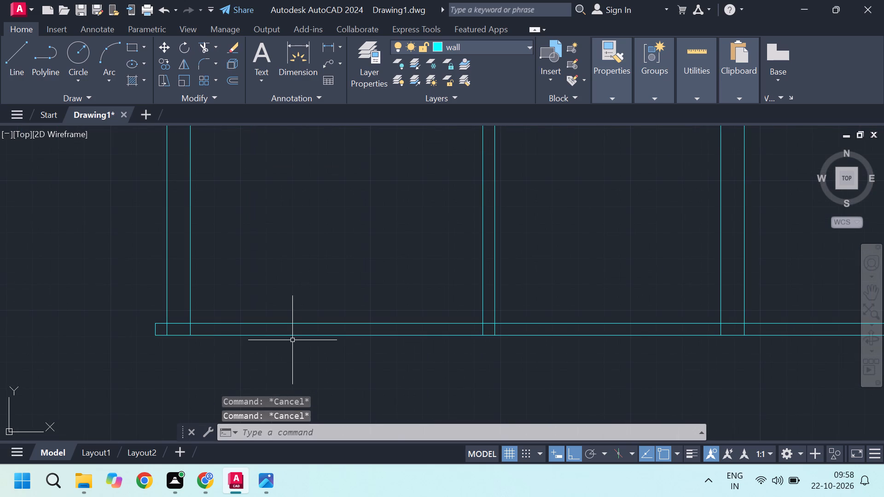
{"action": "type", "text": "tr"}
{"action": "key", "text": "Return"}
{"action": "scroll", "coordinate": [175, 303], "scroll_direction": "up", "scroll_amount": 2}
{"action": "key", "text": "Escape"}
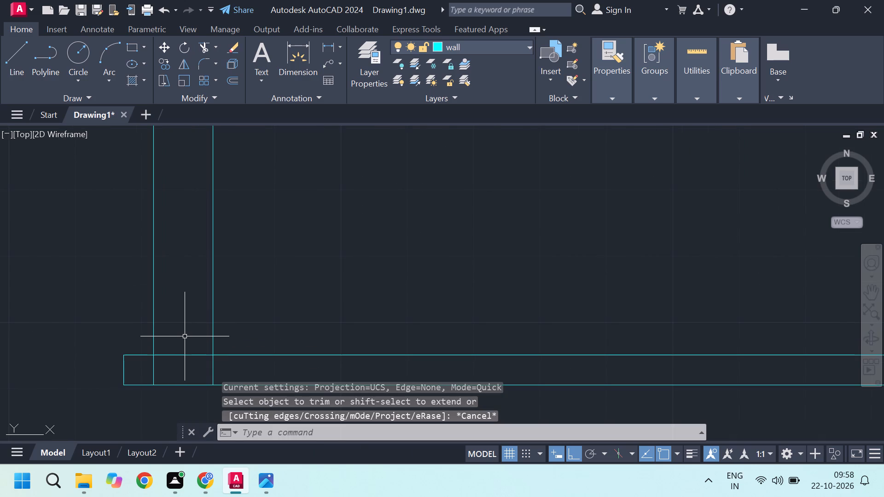
Trim the overlapping inner line segments where the bottom wall meets the left outer wall and the first partition.
{"action": "type", "text": "tr"}
{"action": "key", "text": "Return"}
{"action": "left_click_drag", "start_coordinate": [180, 335], "coordinate": [182, 341]}
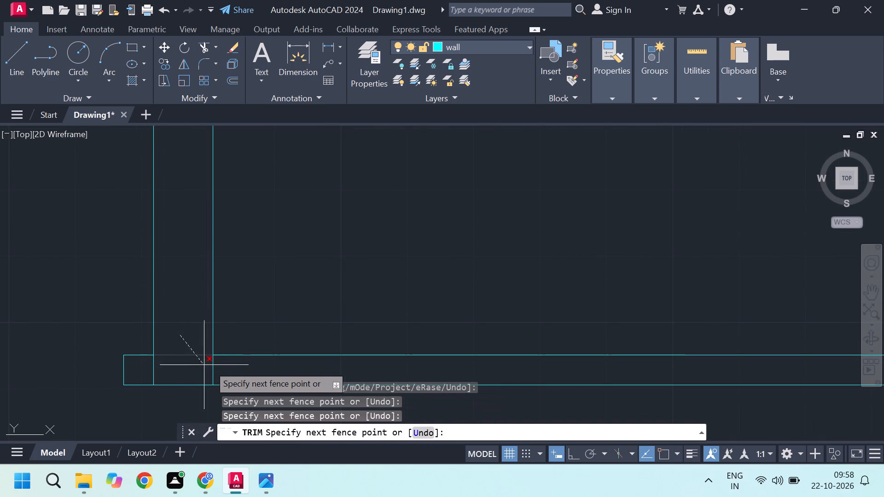
{"action": "left_click", "coordinate": [221, 373]}
{"action": "scroll", "coordinate": [320, 273], "scroll_direction": "down", "scroll_amount": 2}
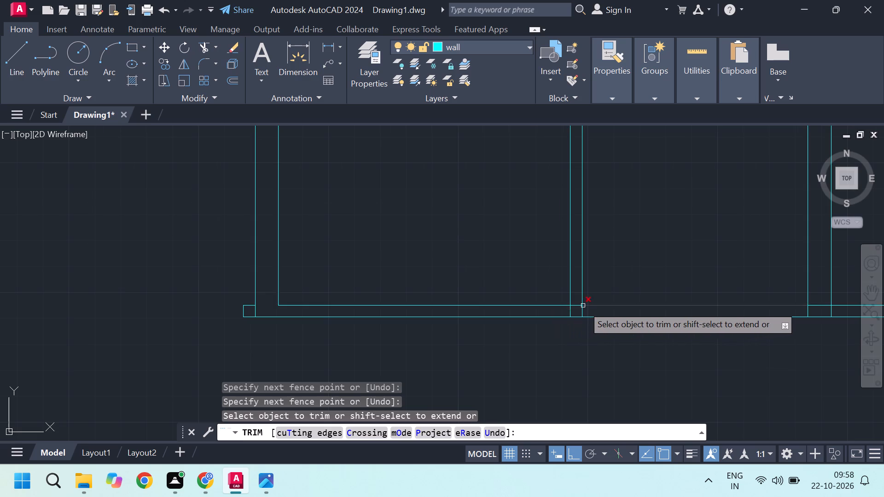
{"action": "scroll", "coordinate": [583, 306], "scroll_direction": "up", "scroll_amount": 3}
{"action": "left_click_drag", "start_coordinate": [561, 303], "coordinate": [558, 307]}
{"action": "left_click", "coordinate": [521, 332]}
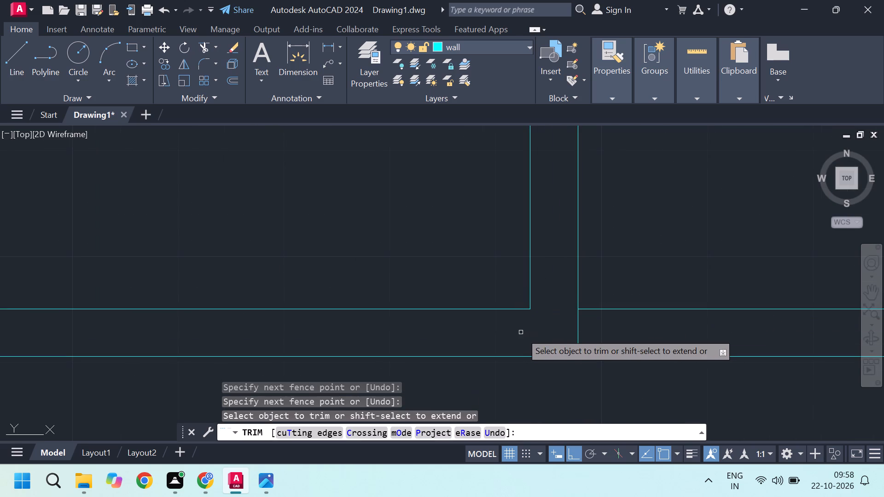
{"action": "scroll", "coordinate": [523, 334], "scroll_direction": "down", "scroll_amount": 4}
{"action": "scroll", "coordinate": [448, 301], "scroll_direction": "down", "scroll_amount": 2}
{"action": "scroll", "coordinate": [477, 298], "scroll_direction": "up", "scroll_amount": 3}
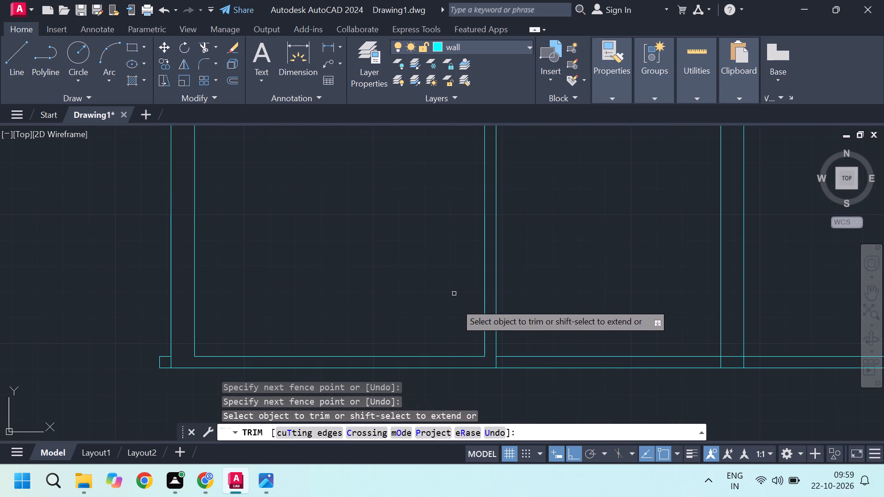
{"action": "key", "text": "space"}
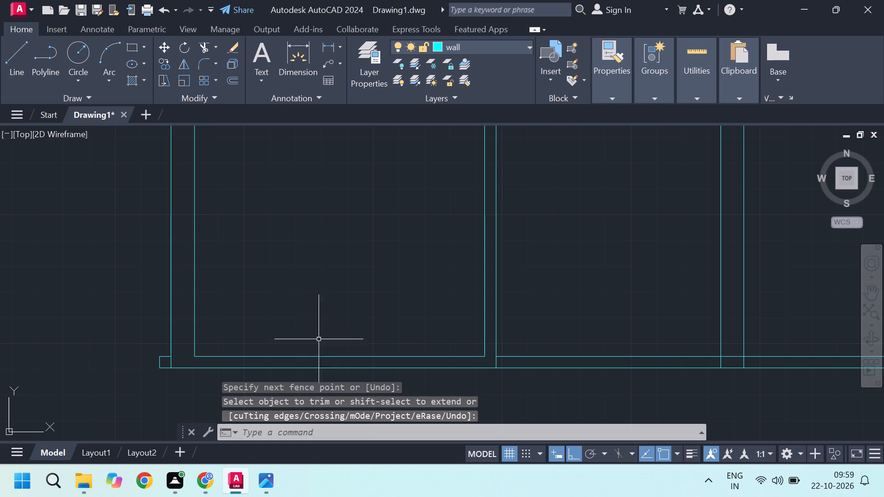
Examine the lower-left room and its bottom inner wall line against the surrounding walls and the corner projections.
{"action": "left_click", "coordinate": [303, 355]}
{"action": "scroll", "coordinate": [304, 354], "scroll_direction": "down", "scroll_amount": 3}
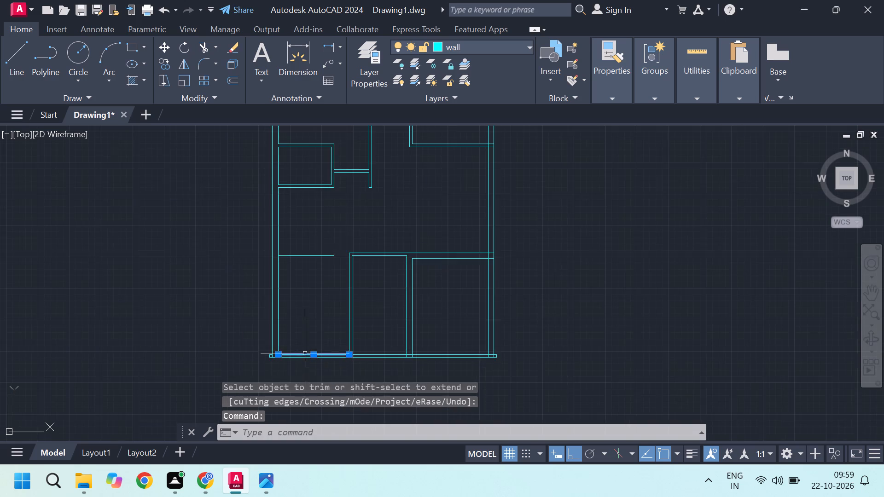
{"action": "scroll", "coordinate": [306, 311], "scroll_direction": "up", "scroll_amount": 1}
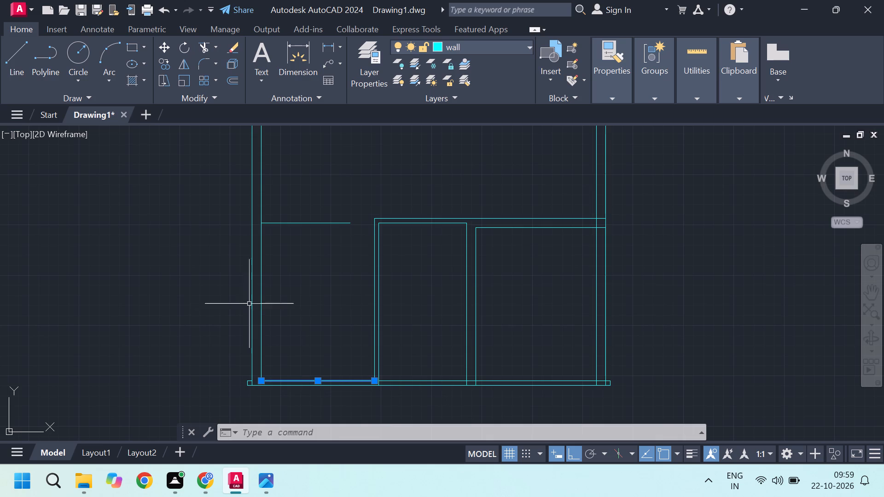
{"action": "middle_click_drag", "start_coordinate": [308, 259], "coordinate": [312, 308]}
{"action": "scroll", "coordinate": [325, 292], "scroll_direction": "up", "scroll_amount": 1}
{"action": "scroll", "coordinate": [327, 292], "scroll_direction": "down", "scroll_amount": 3}
{"action": "scroll", "coordinate": [316, 337], "scroll_direction": "up", "scroll_amount": 2}
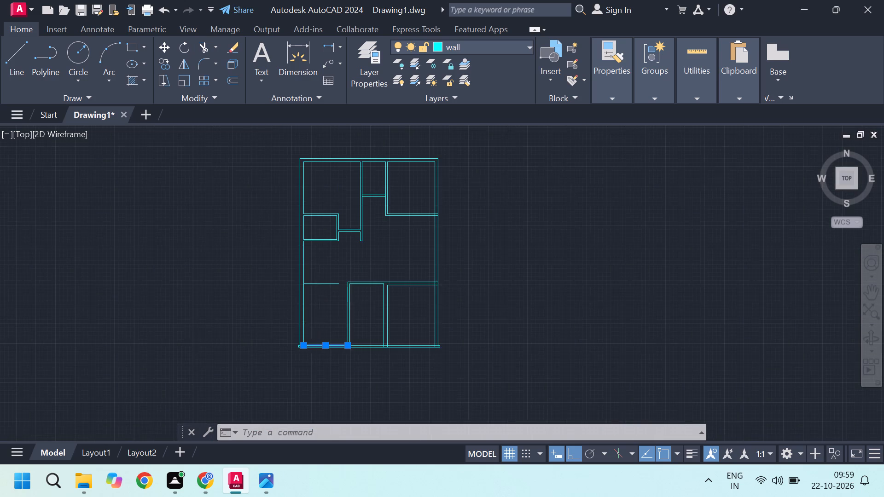
{"action": "scroll", "coordinate": [323, 337], "scroll_direction": "up", "scroll_amount": 1}
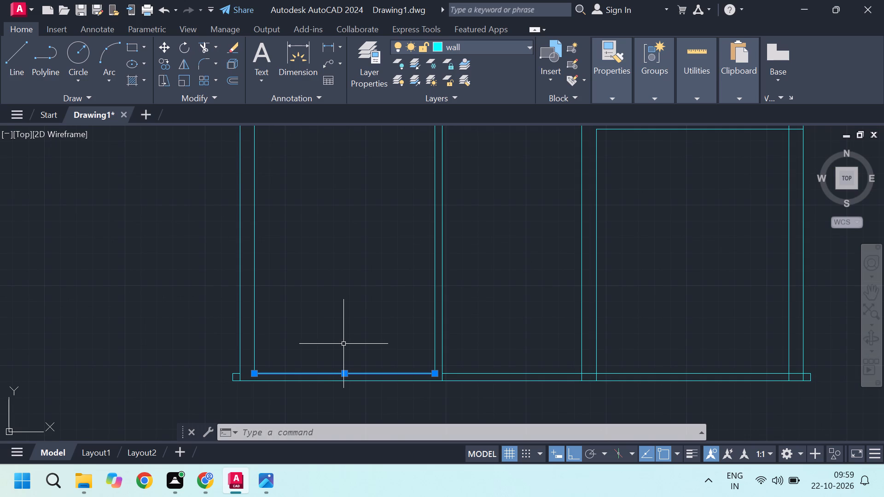
{"action": "scroll", "coordinate": [342, 347], "scroll_direction": "up", "scroll_amount": 1}
{"action": "scroll", "coordinate": [342, 347], "scroll_direction": "down", "scroll_amount": 2}
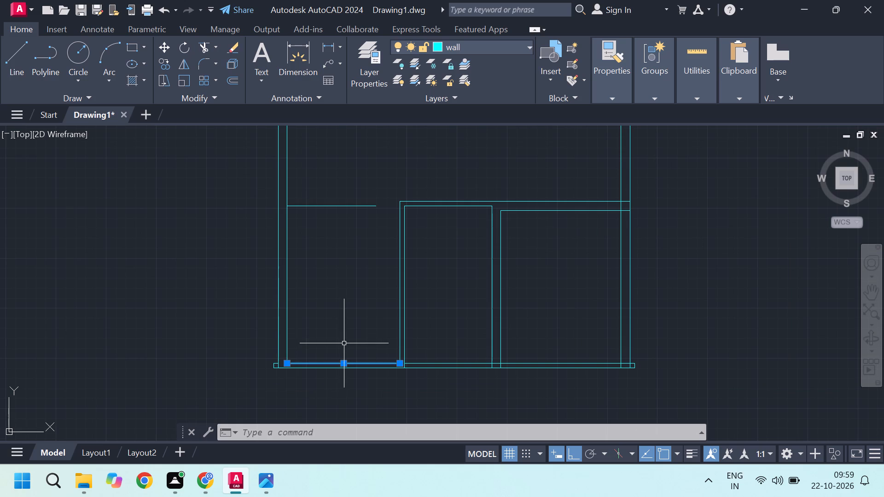
{"action": "scroll", "coordinate": [347, 358], "scroll_direction": "up", "scroll_amount": 1}
{"action": "scroll", "coordinate": [362, 370], "scroll_direction": "down", "scroll_amount": 1}
{"action": "scroll", "coordinate": [381, 307], "scroll_direction": "up", "scroll_amount": 1}
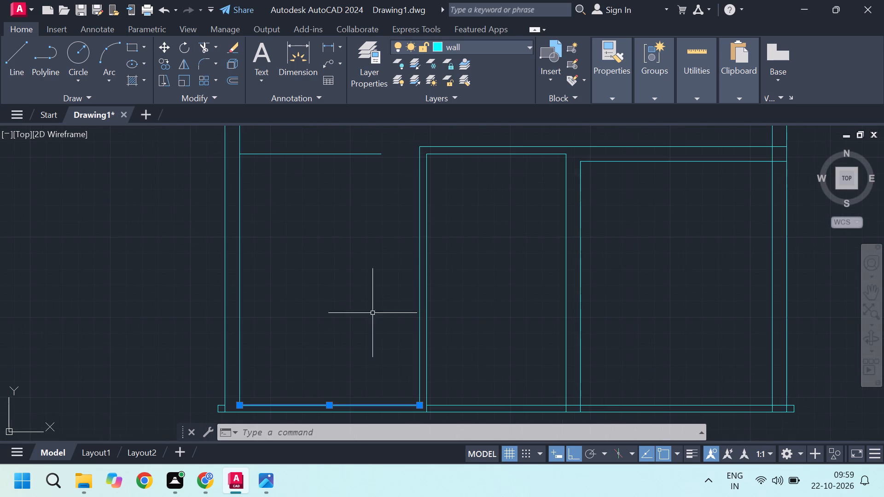
{"action": "scroll", "coordinate": [352, 337], "scroll_direction": "down", "scroll_amount": 1}
{"action": "scroll", "coordinate": [310, 369], "scroll_direction": "up", "scroll_amount": 1}
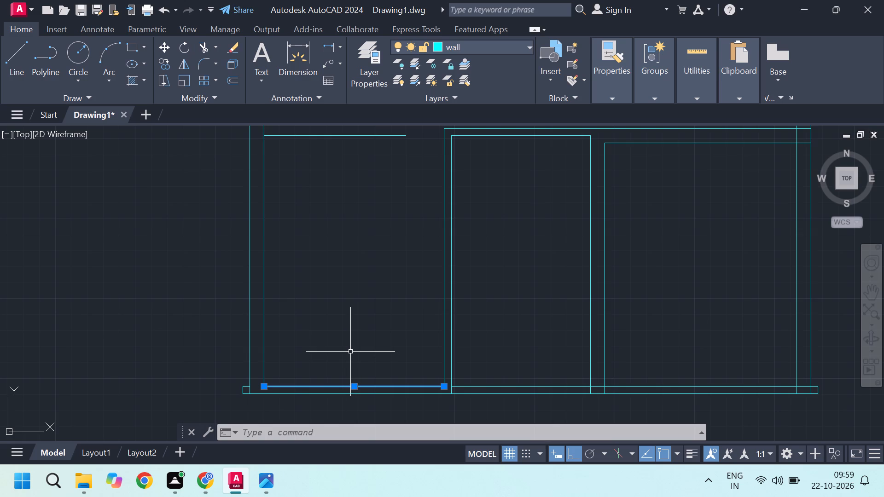
{"action": "scroll", "coordinate": [346, 351], "scroll_direction": "down", "scroll_amount": 1}
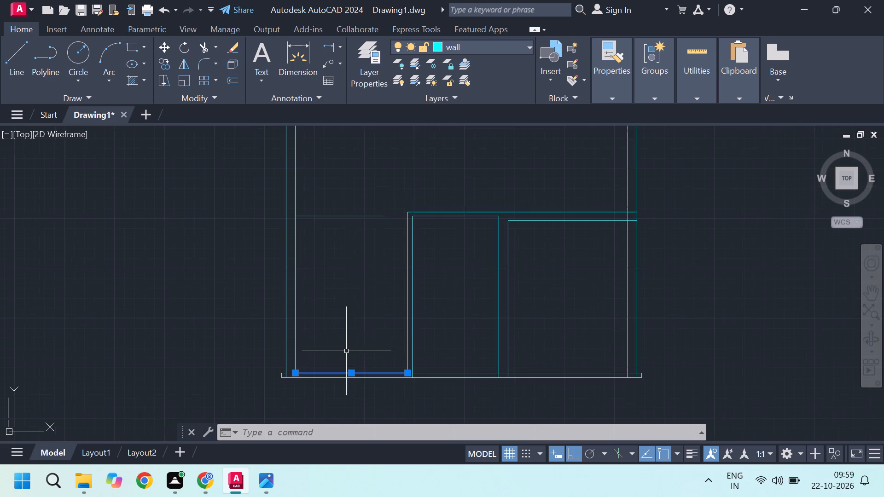
{"action": "middle_click_drag", "start_coordinate": [337, 342], "coordinate": [300, 387]}
{"action": "scroll", "coordinate": [297, 380], "scroll_direction": "down", "scroll_amount": 1}
{"action": "scroll", "coordinate": [300, 388], "scroll_direction": "up", "scroll_amount": 1}
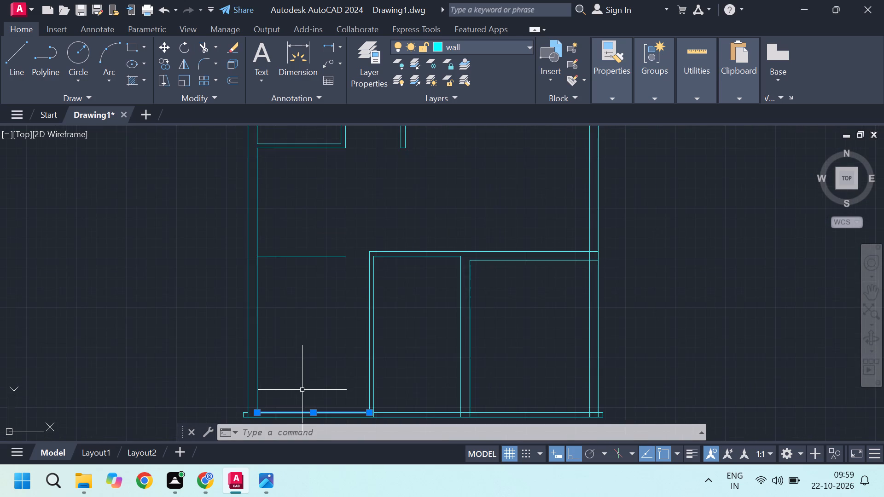
{"action": "scroll", "coordinate": [319, 368], "scroll_direction": "down", "scroll_amount": 1}
{"action": "scroll", "coordinate": [264, 405], "scroll_direction": "up", "scroll_amount": 4}
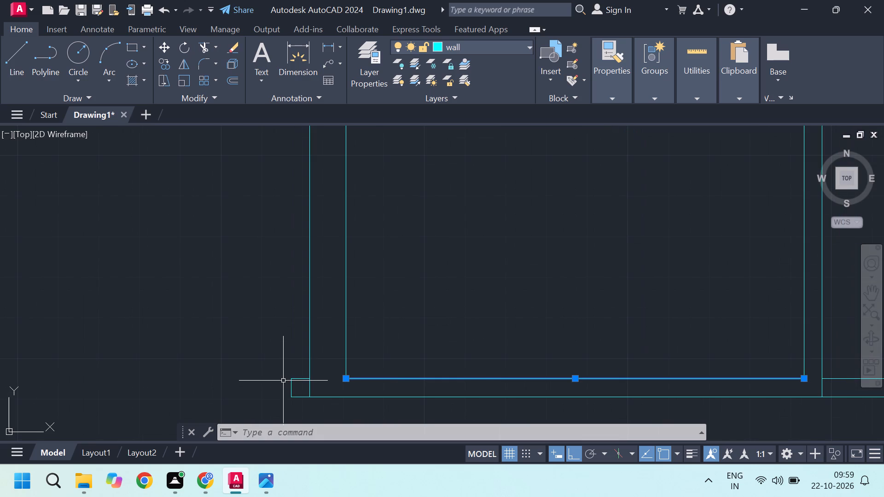
{"action": "scroll", "coordinate": [284, 381], "scroll_direction": "down", "scroll_amount": 1}
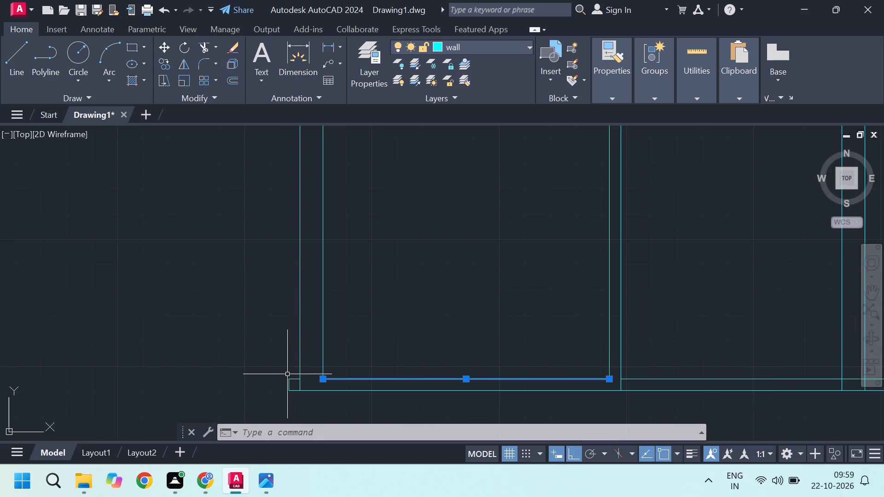
{"action": "scroll", "coordinate": [279, 364], "scroll_direction": "down", "scroll_amount": 2}
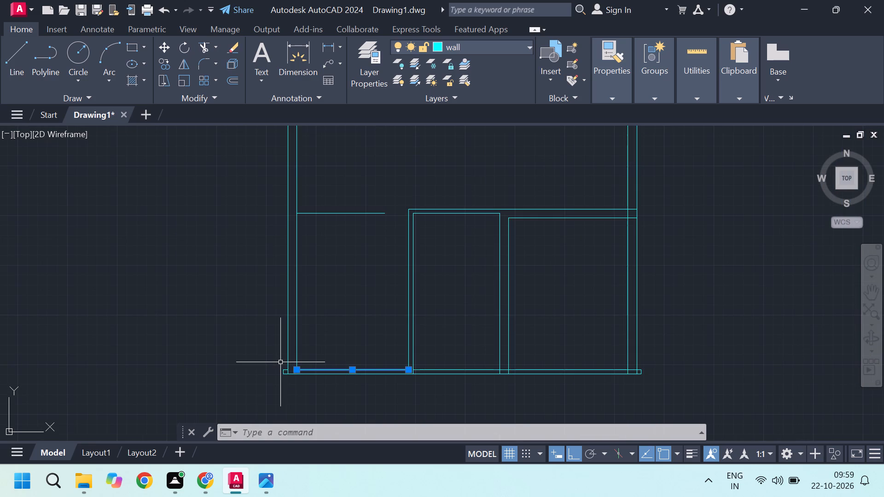
{"action": "scroll", "coordinate": [297, 375], "scroll_direction": "up", "scroll_amount": 2}
{"action": "key", "text": "Escape"}
{"action": "scroll", "coordinate": [339, 354], "scroll_direction": "down", "scroll_amount": 2}
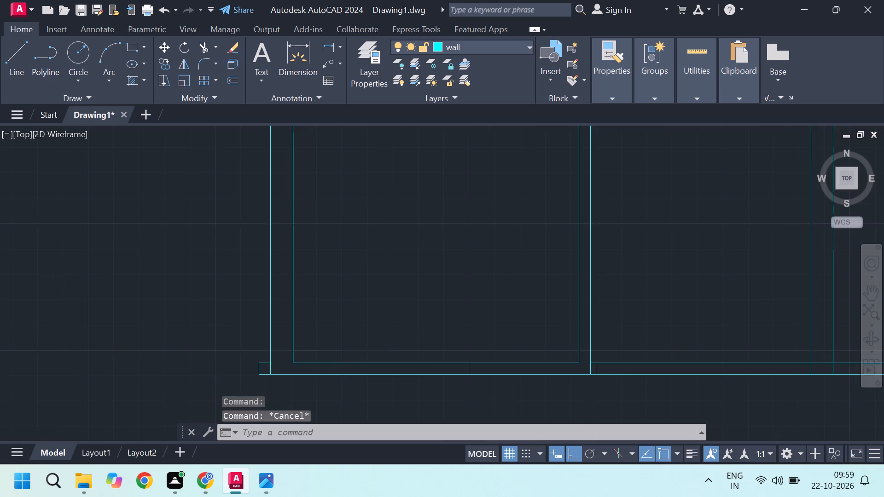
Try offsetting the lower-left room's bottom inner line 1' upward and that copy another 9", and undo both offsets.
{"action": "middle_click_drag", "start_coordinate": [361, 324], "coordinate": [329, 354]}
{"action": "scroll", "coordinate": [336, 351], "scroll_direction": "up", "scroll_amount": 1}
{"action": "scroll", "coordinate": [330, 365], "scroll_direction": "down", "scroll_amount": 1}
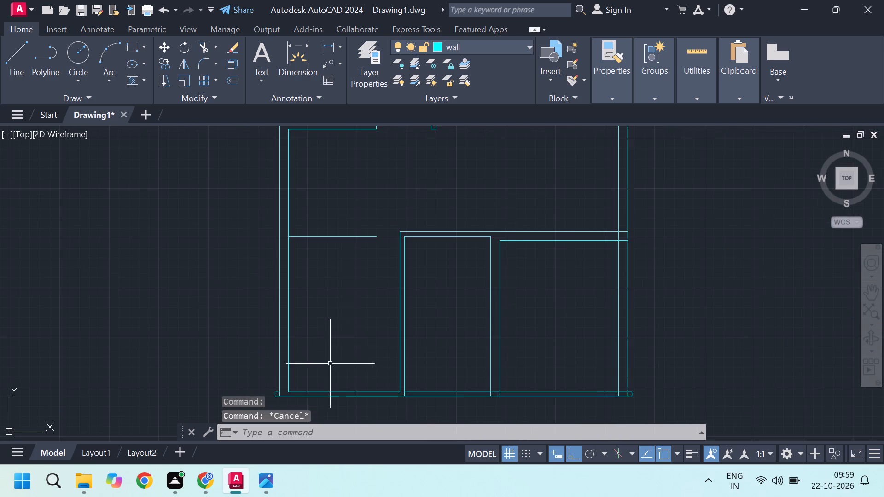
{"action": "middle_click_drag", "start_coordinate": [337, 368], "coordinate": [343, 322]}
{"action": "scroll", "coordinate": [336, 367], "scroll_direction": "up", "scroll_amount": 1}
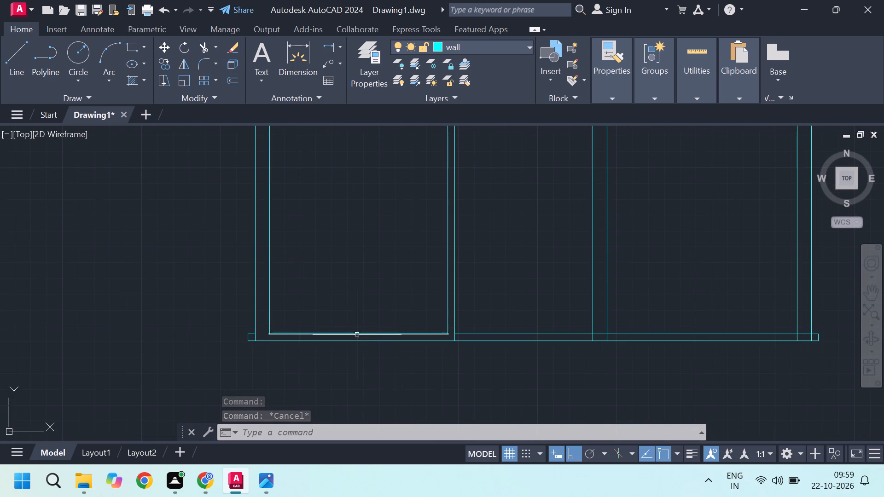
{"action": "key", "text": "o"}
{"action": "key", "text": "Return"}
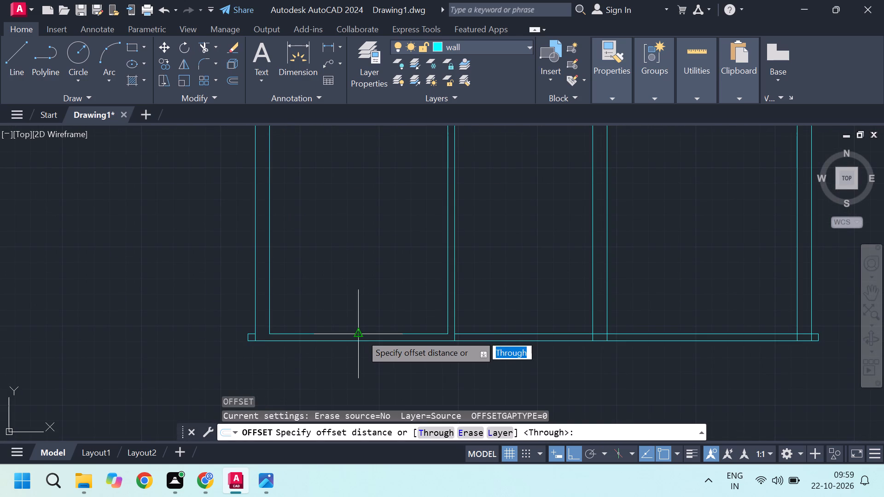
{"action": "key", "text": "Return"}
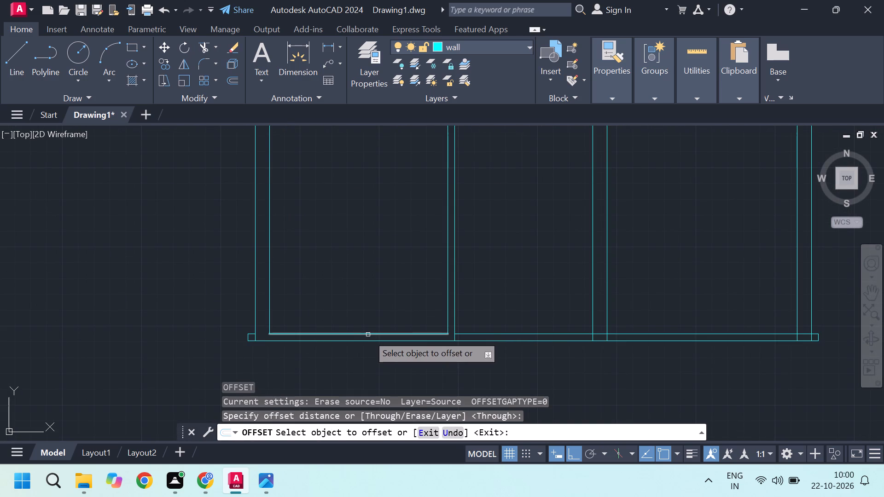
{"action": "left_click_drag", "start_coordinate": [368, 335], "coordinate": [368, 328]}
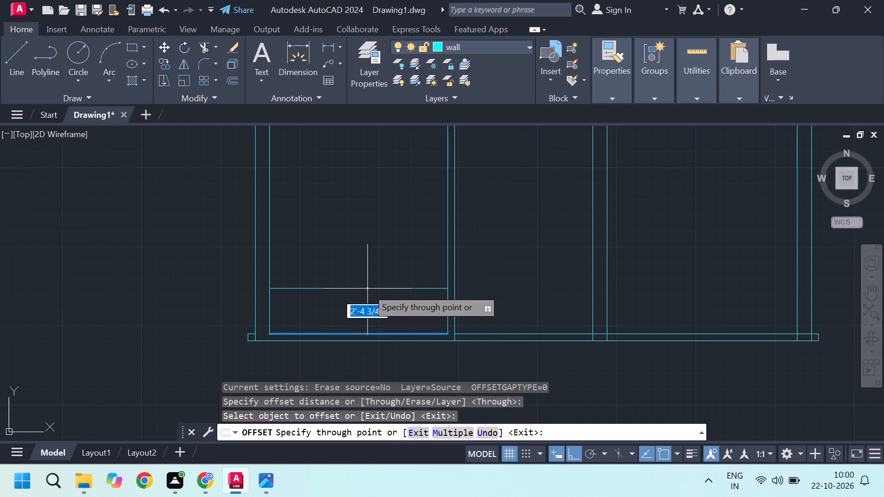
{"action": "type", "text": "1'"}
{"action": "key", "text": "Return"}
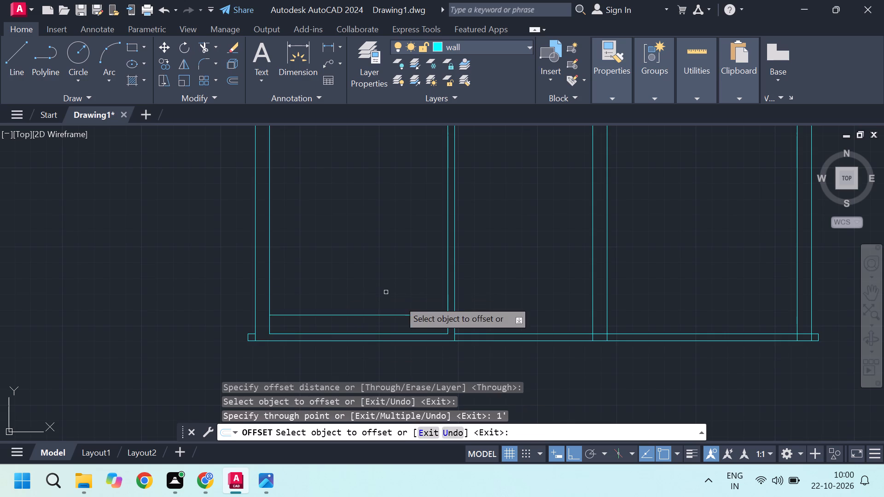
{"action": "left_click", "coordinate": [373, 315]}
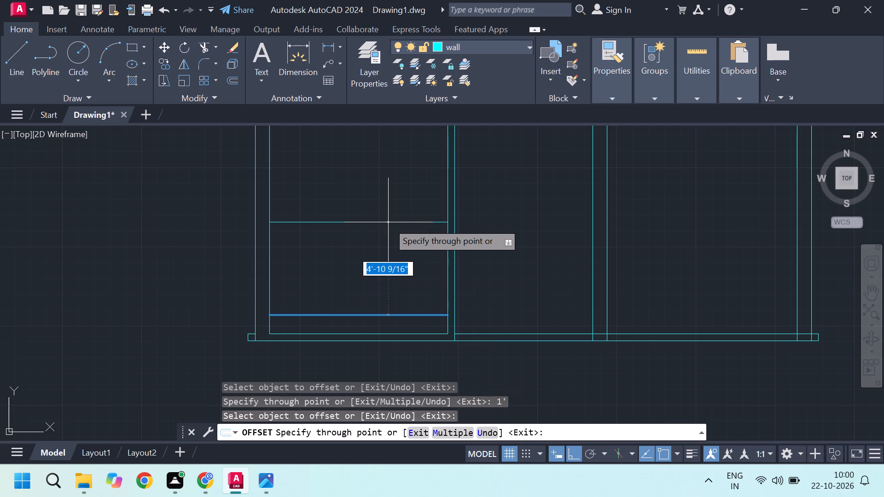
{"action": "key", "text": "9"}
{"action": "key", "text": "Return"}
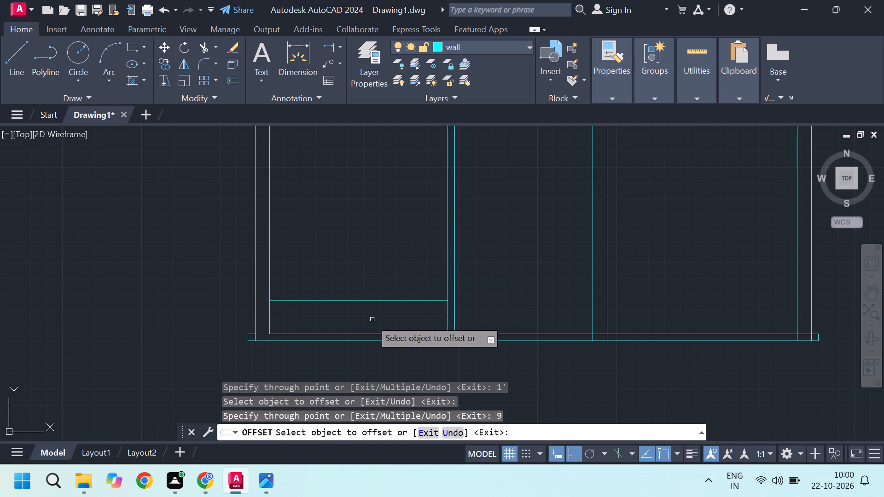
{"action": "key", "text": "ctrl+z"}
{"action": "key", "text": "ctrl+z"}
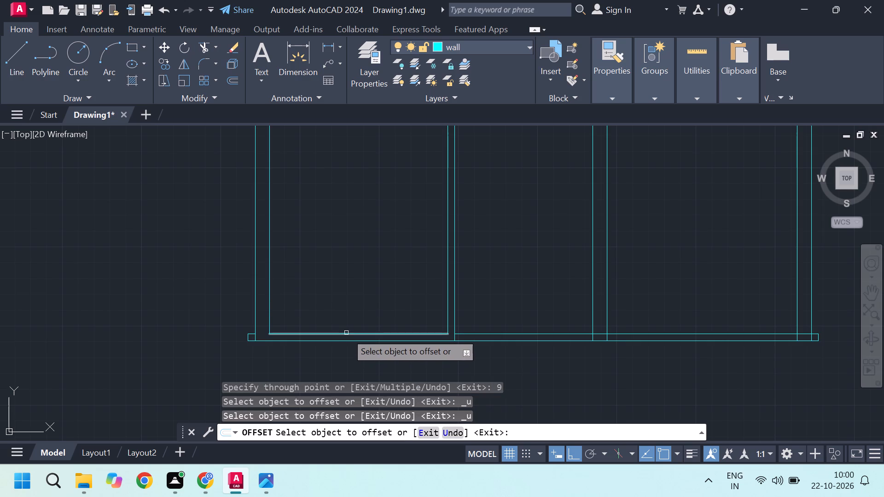
Offset the lower-left room's bottom inner line 1' upward into the room.
{"action": "left_click", "coordinate": [346, 333]}
{"action": "type", "text": "1'"}
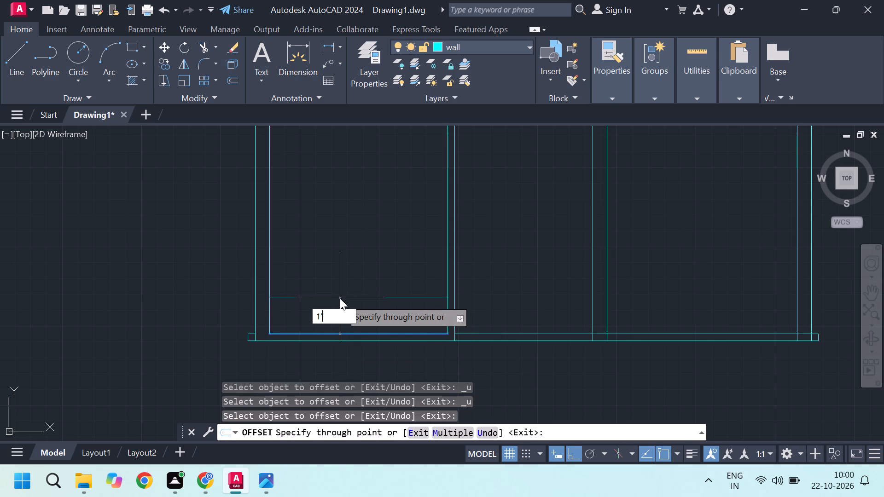
{"action": "key", "text": "Return"}
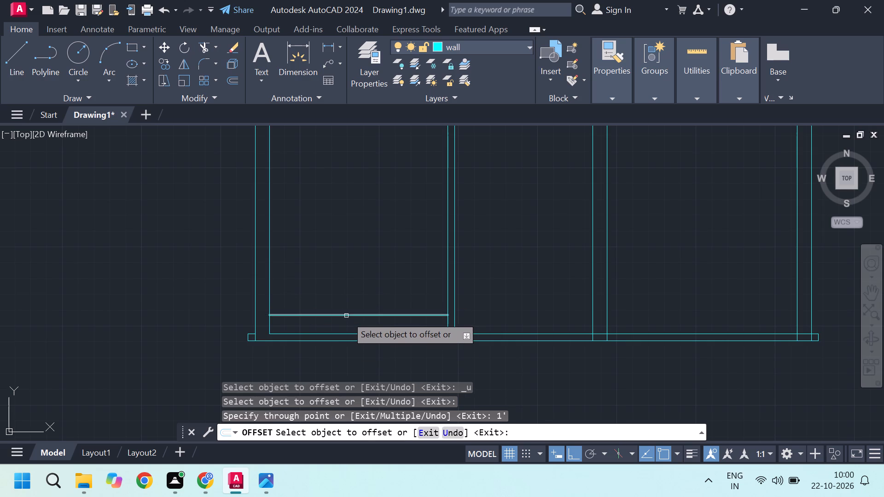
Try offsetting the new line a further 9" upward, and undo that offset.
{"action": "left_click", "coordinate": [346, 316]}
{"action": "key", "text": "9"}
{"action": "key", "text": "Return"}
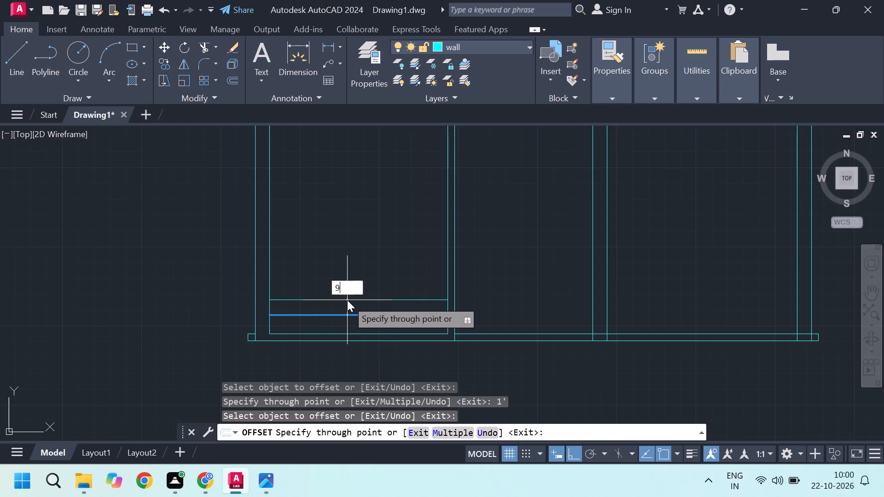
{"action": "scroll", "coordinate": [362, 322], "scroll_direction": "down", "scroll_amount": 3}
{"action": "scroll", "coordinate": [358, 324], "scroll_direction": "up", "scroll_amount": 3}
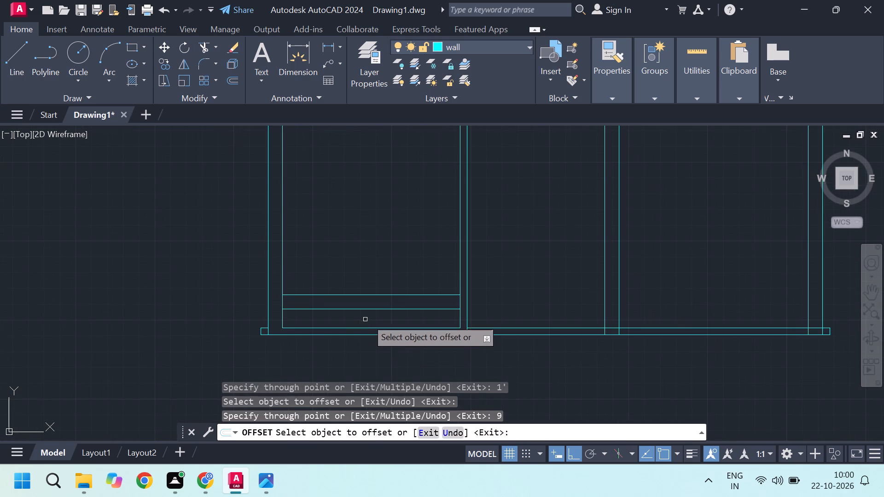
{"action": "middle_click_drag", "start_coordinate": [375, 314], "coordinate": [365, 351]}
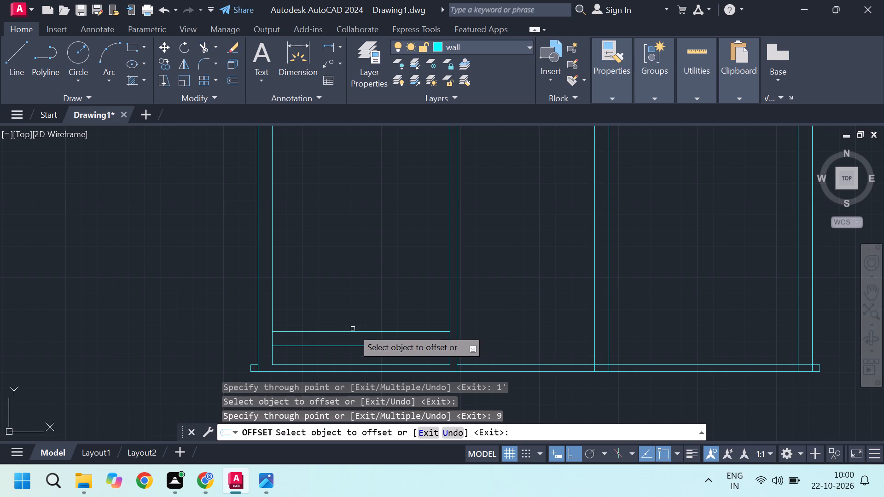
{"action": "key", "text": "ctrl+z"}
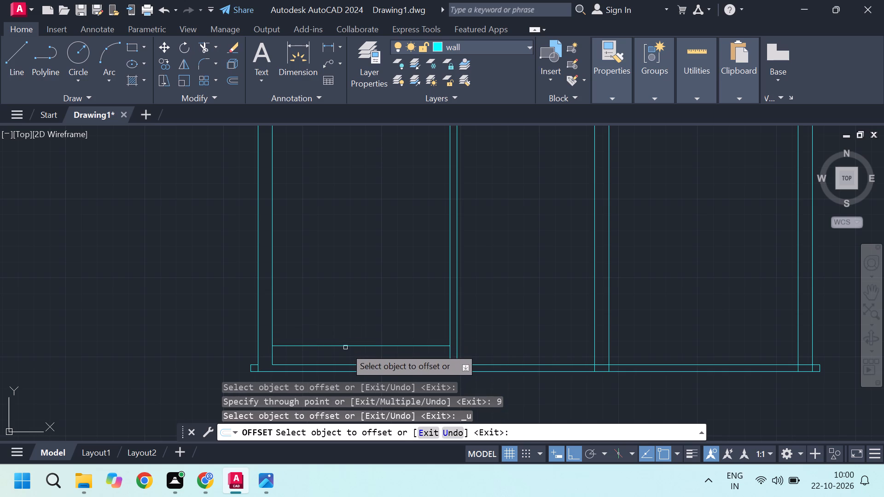
Offset the line lying 1' above the bottom inner line a further 5" upward.
{"action": "left_click", "coordinate": [346, 345]}
{"action": "key", "text": "6"}
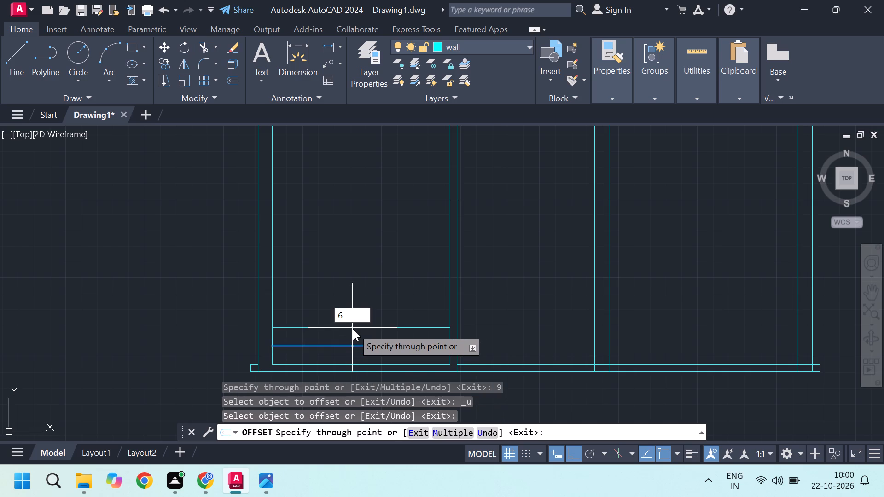
{"action": "key", "text": "BackSpace"}
{"action": "key", "text": "5"}
{"action": "key", "text": "Return"}
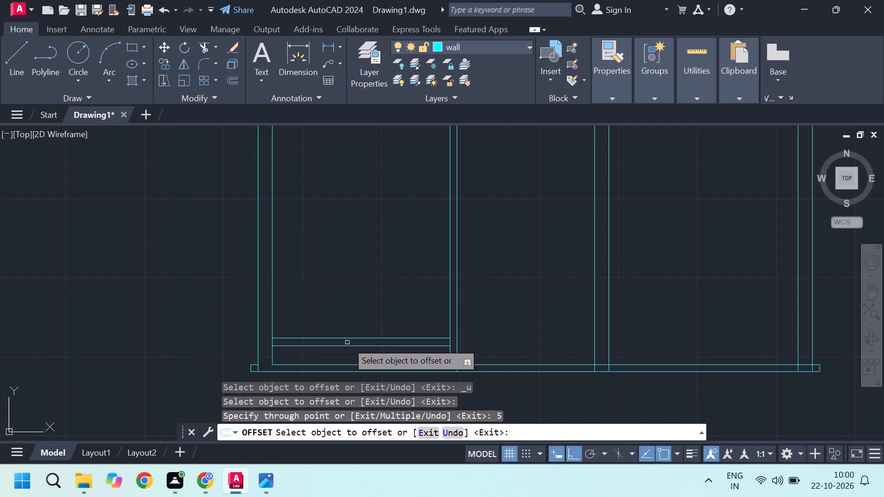
Offset the upper of the two new lines 6' upward inside the lower-left room.
{"action": "left_click", "coordinate": [350, 336]}
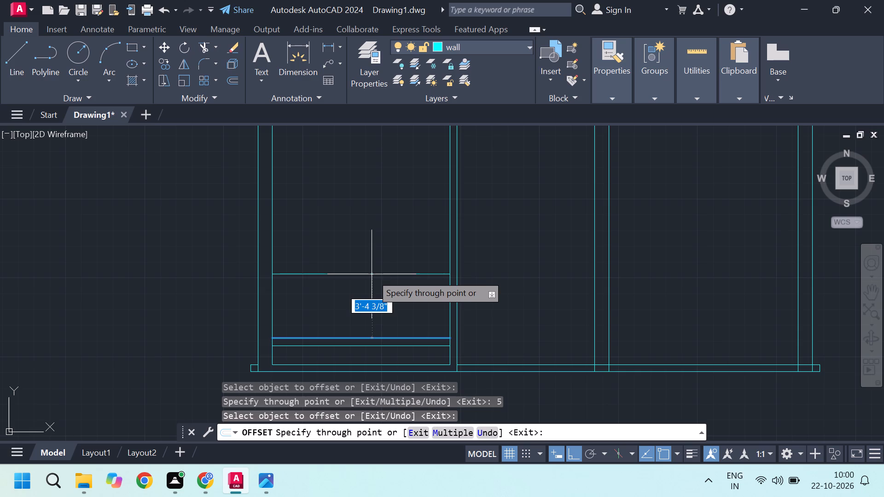
{"action": "type", "text": "6'"}
{"action": "key", "text": "Return"}
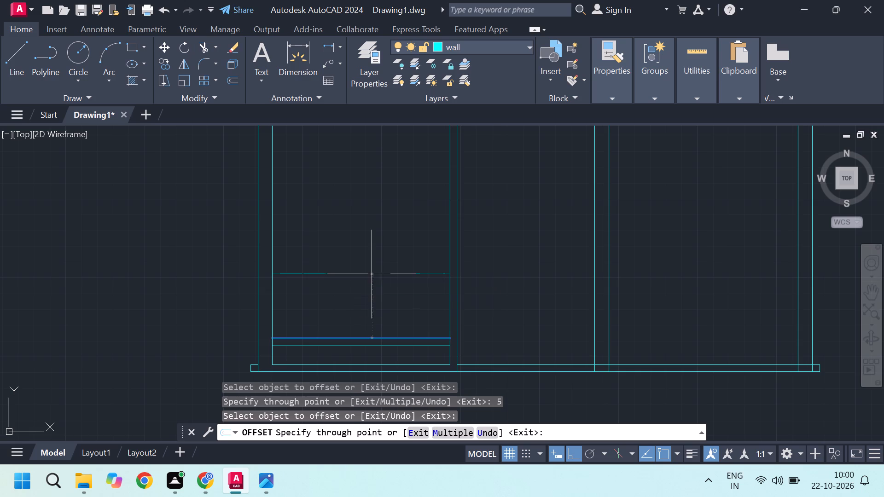
Offset the line lying 6' up inside the lower-left room a further 9" upward to form a wall.
{"action": "scroll", "coordinate": [346, 298], "scroll_direction": "down", "scroll_amount": 3}
{"action": "scroll", "coordinate": [347, 272], "scroll_direction": "up", "scroll_amount": 2}
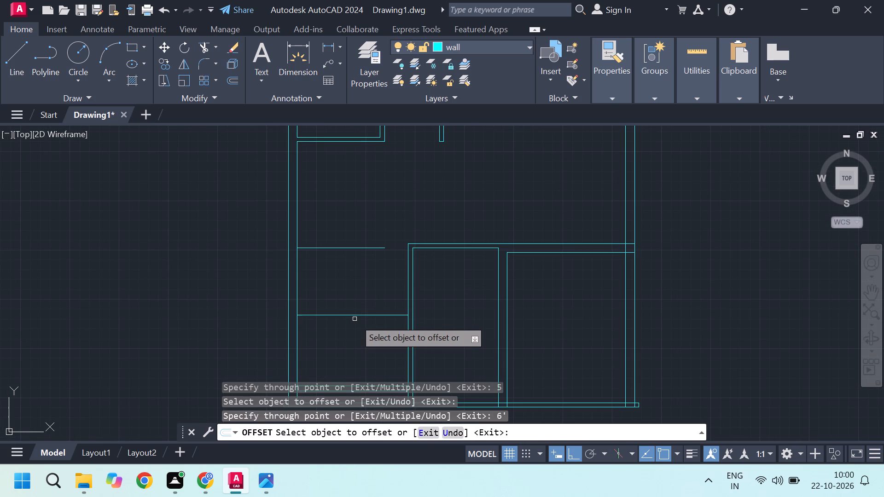
{"action": "scroll", "coordinate": [349, 314], "scroll_direction": "up", "scroll_amount": 1}
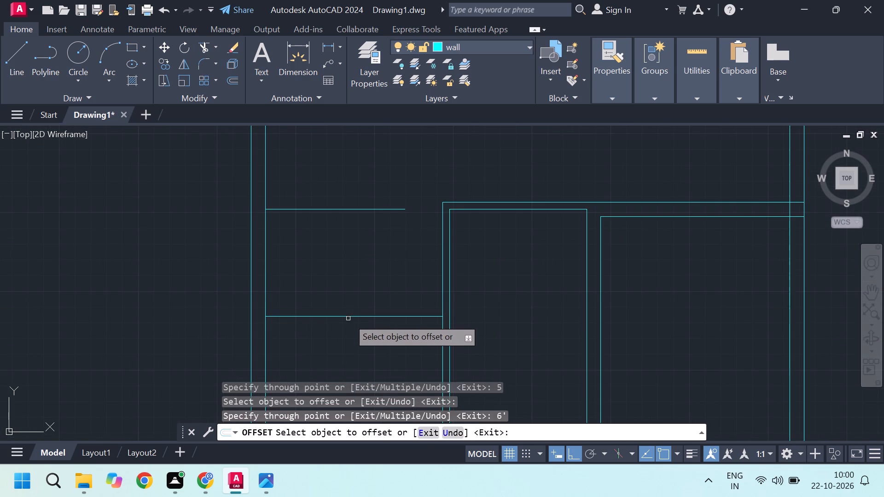
{"action": "left_click", "coordinate": [351, 317]}
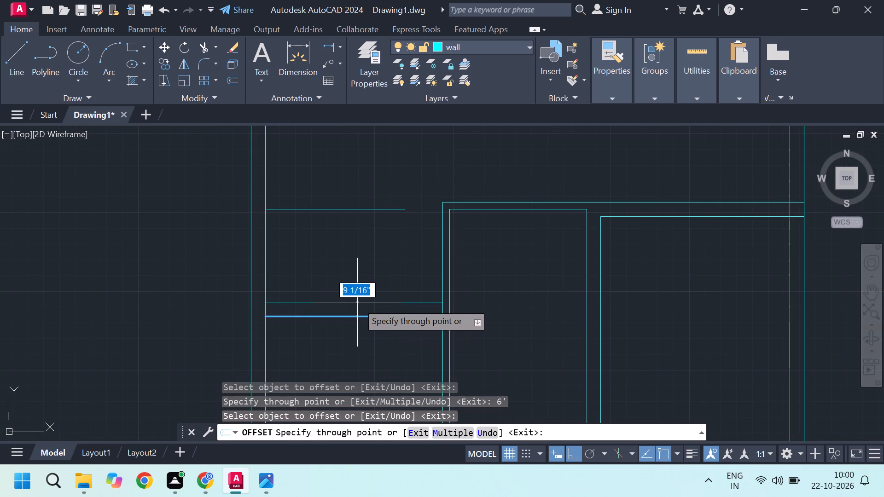
{"action": "key", "text": "9"}
{"action": "key", "text": "Return"}
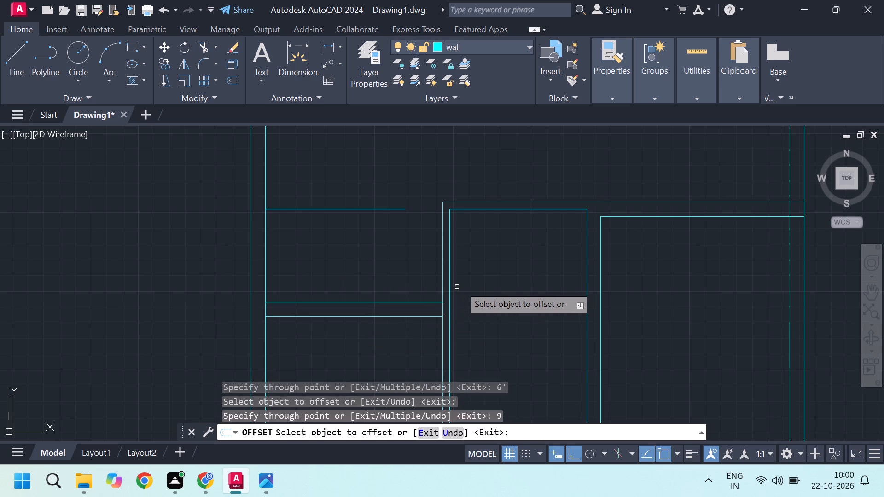
Offset the top inner line of the bottom middle room 4'10" downward into that room.
{"action": "scroll", "coordinate": [482, 277], "scroll_direction": "down", "scroll_amount": 1}
{"action": "scroll", "coordinate": [462, 303], "scroll_direction": "up", "scroll_amount": 2}
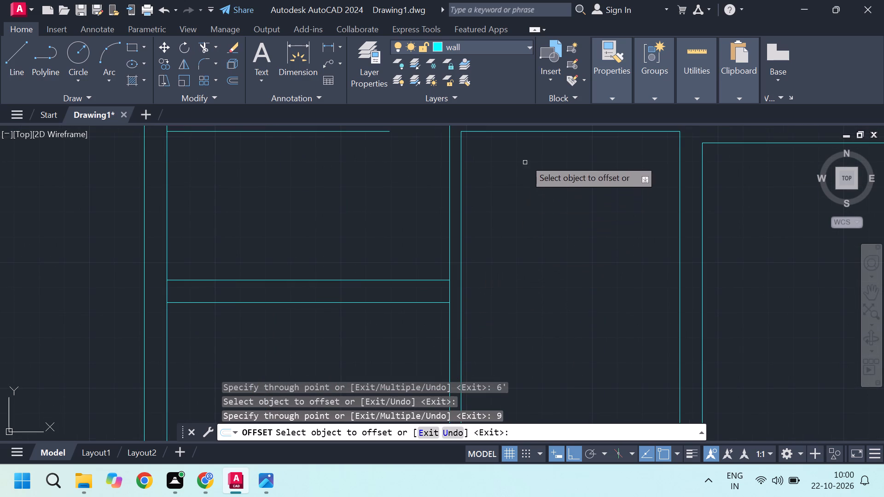
{"action": "left_click", "coordinate": [514, 131]}
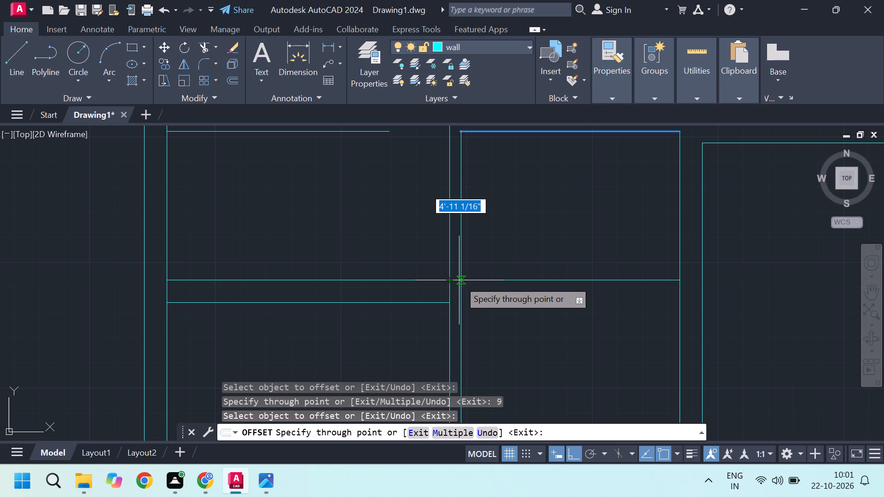
{"action": "scroll", "coordinate": [459, 280], "scroll_direction": "up", "scroll_amount": 3}
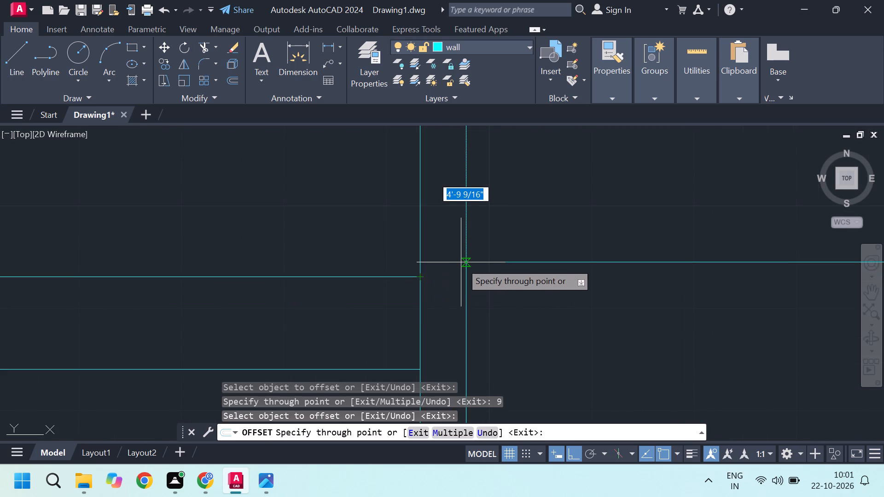
{"action": "type", "text": "4'"}
{"action": "type", "text": "10"}
{"action": "key", "text": "Return"}
{"action": "scroll", "coordinate": [481, 238], "scroll_direction": "down", "scroll_amount": 2}
{"action": "scroll", "coordinate": [489, 272], "scroll_direction": "up", "scroll_amount": 3}
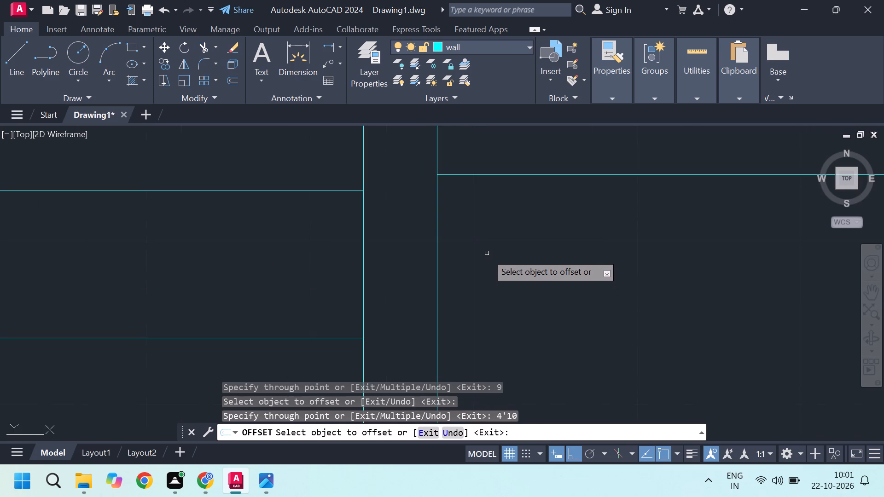
Offset the new line in the bottom middle room 9" upward to form a cross wall.
{"action": "scroll", "coordinate": [474, 286], "scroll_direction": "down", "scroll_amount": 2}
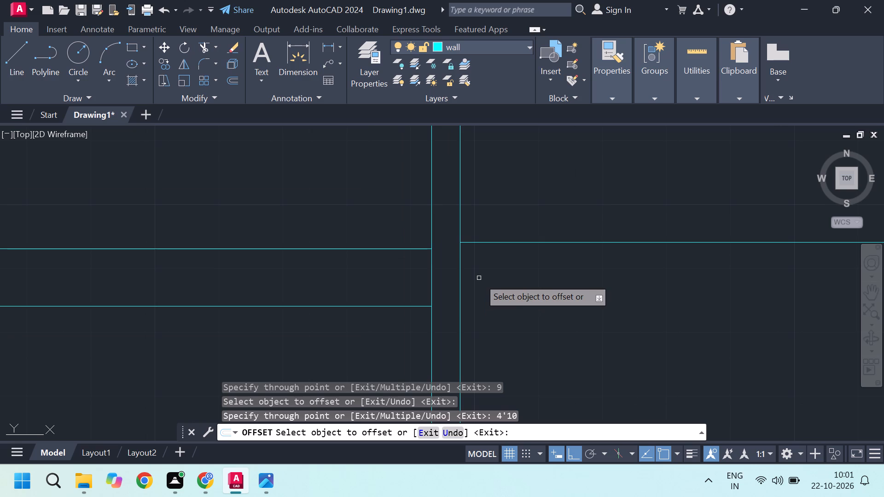
{"action": "left_click", "coordinate": [512, 243]}
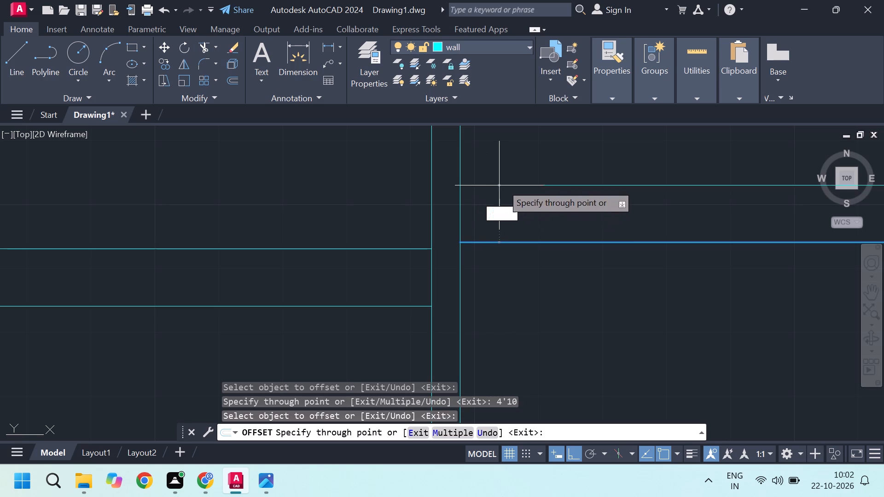
{"action": "scroll", "coordinate": [505, 239], "scroll_direction": "down", "scroll_amount": 2}
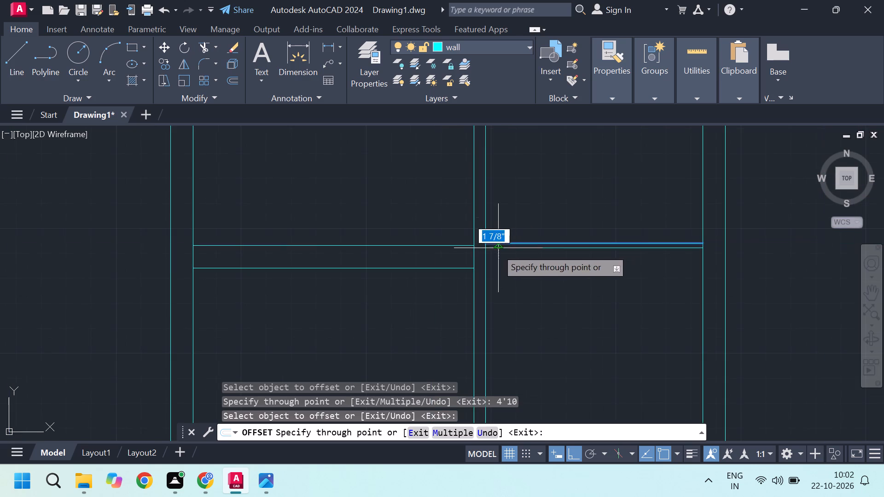
{"action": "scroll", "coordinate": [512, 238], "scroll_direction": "up", "scroll_amount": 2}
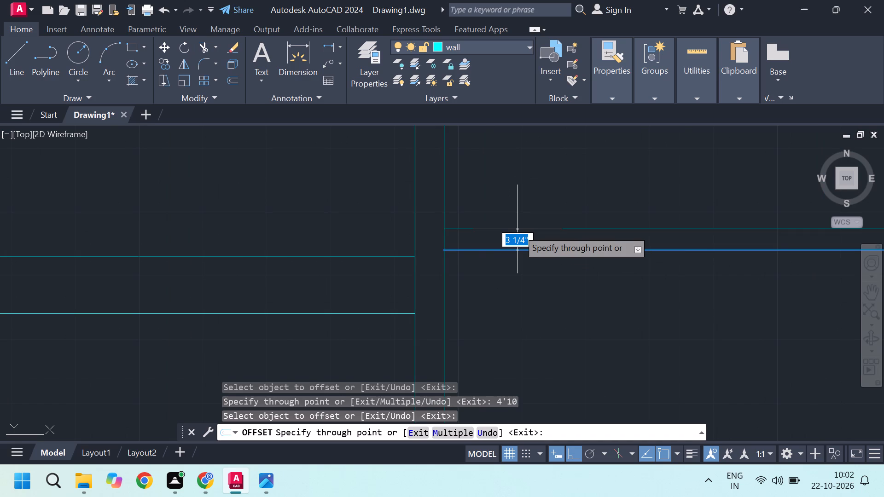
{"action": "scroll", "coordinate": [494, 214], "scroll_direction": "up", "scroll_amount": 3}
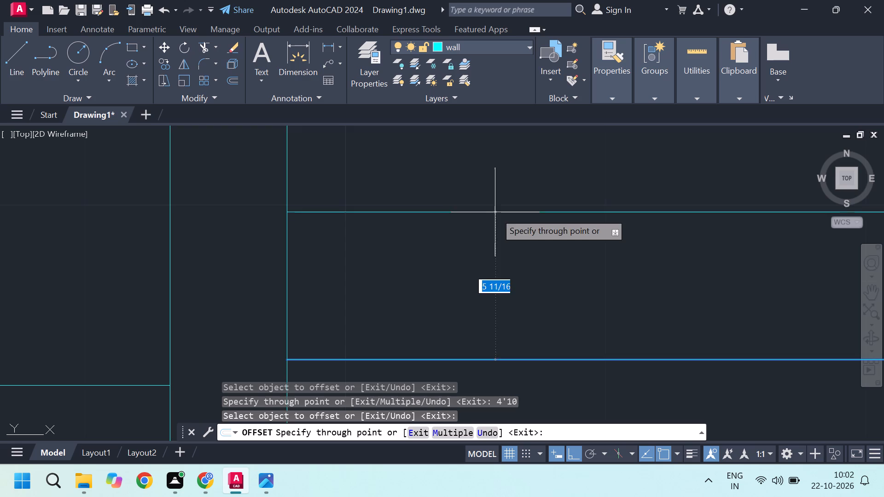
{"action": "scroll", "coordinate": [490, 209], "scroll_direction": "down", "scroll_amount": 6}
{"action": "scroll", "coordinate": [513, 209], "scroll_direction": "up", "scroll_amount": 2}
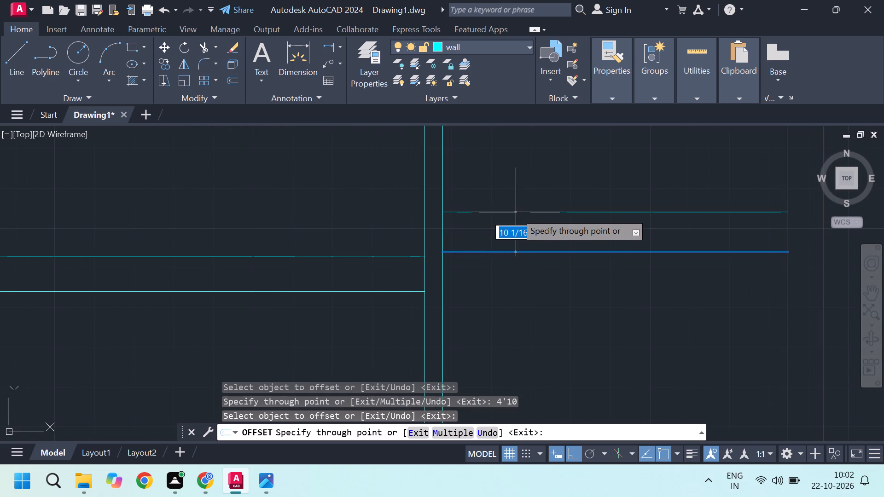
{"action": "key", "text": "9"}
{"action": "key", "text": "Return"}
{"action": "scroll", "coordinate": [526, 269], "scroll_direction": "down", "scroll_amount": 3}
{"action": "scroll", "coordinate": [548, 256], "scroll_direction": "up", "scroll_amount": 1}
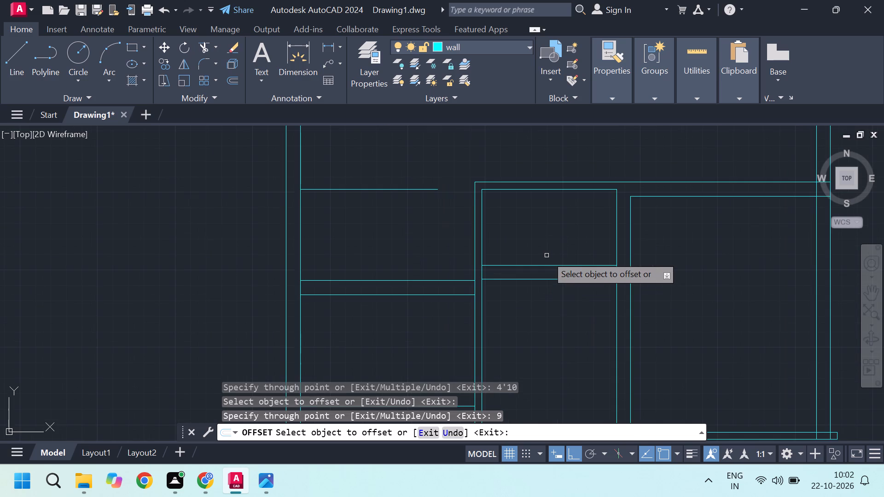
Extend the left cross wall's lower line to the outer wall's outer face, and trim the outer wall's inner line between the cross wall's two lines.
{"action": "scroll", "coordinate": [555, 240], "scroll_direction": "up", "scroll_amount": 1}
{"action": "scroll", "coordinate": [548, 288], "scroll_direction": "down", "scroll_amount": 2}
{"action": "scroll", "coordinate": [545, 260], "scroll_direction": "up", "scroll_amount": 1}
{"action": "scroll", "coordinate": [547, 266], "scroll_direction": "down", "scroll_amount": 2}
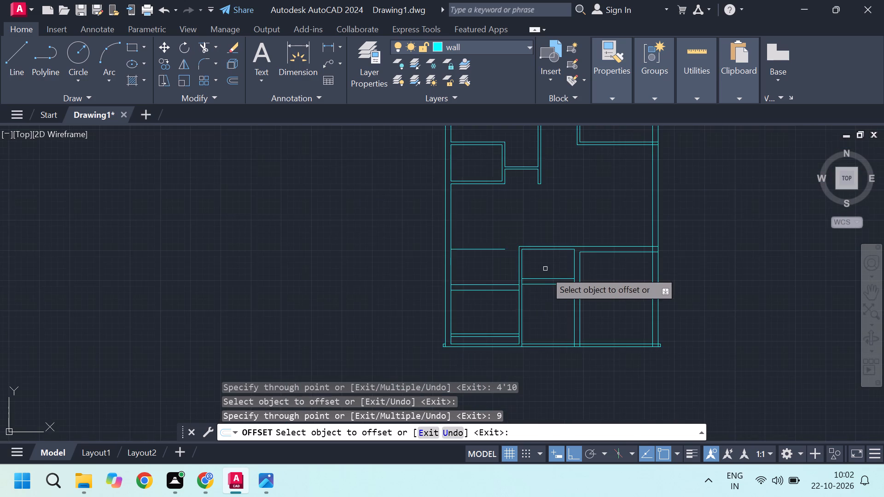
{"action": "scroll", "coordinate": [539, 275], "scroll_direction": "up", "scroll_amount": 3}
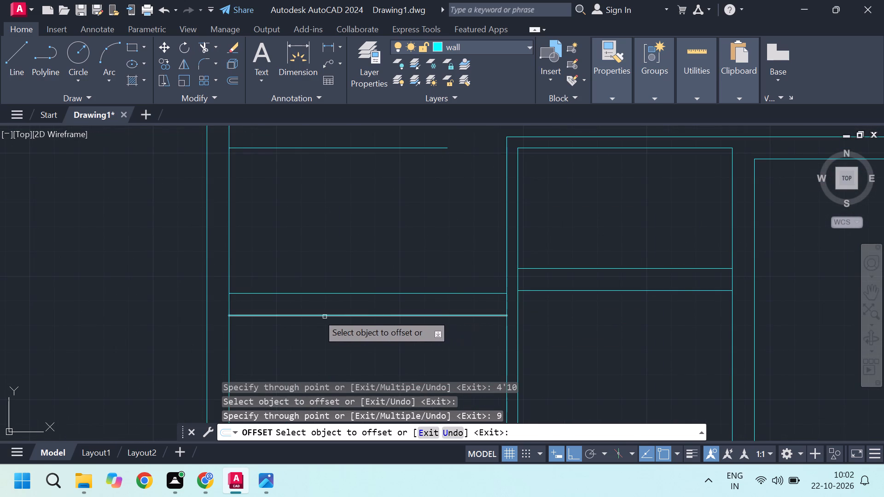
{"action": "scroll", "coordinate": [318, 311], "scroll_direction": "up", "scroll_amount": 1}
{"action": "scroll", "coordinate": [383, 307], "scroll_direction": "down", "scroll_amount": 2}
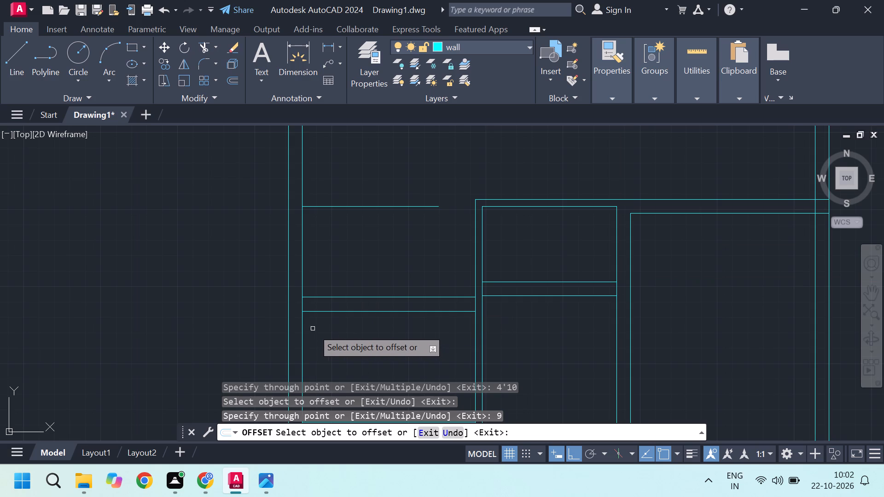
{"action": "scroll", "coordinate": [301, 325], "scroll_direction": "up", "scroll_amount": 3}
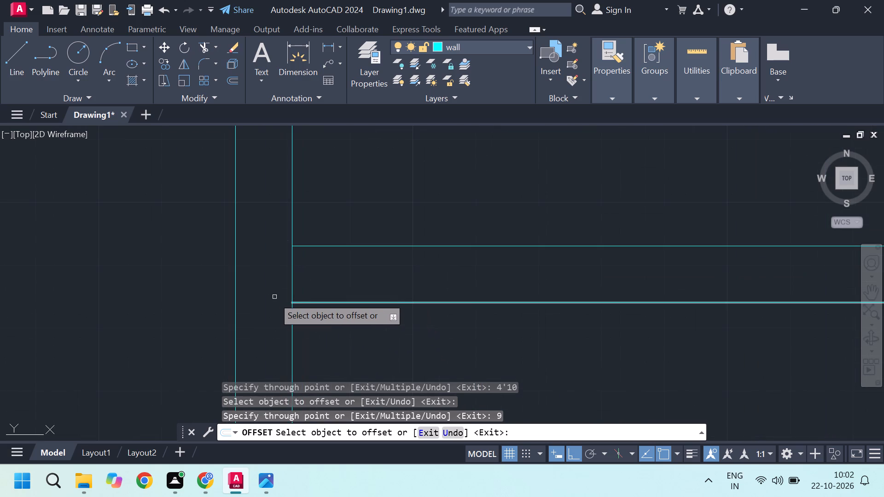
{"action": "key", "text": "Escape"}
{"action": "key", "text": "Escape"}
{"action": "type", "text": "ex"}
{"action": "key", "text": "Return"}
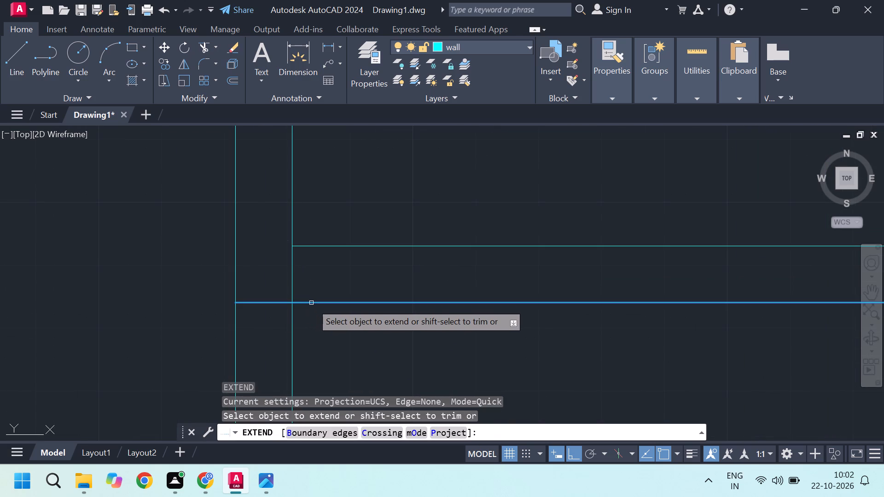
{"action": "left_click", "coordinate": [311, 303]}
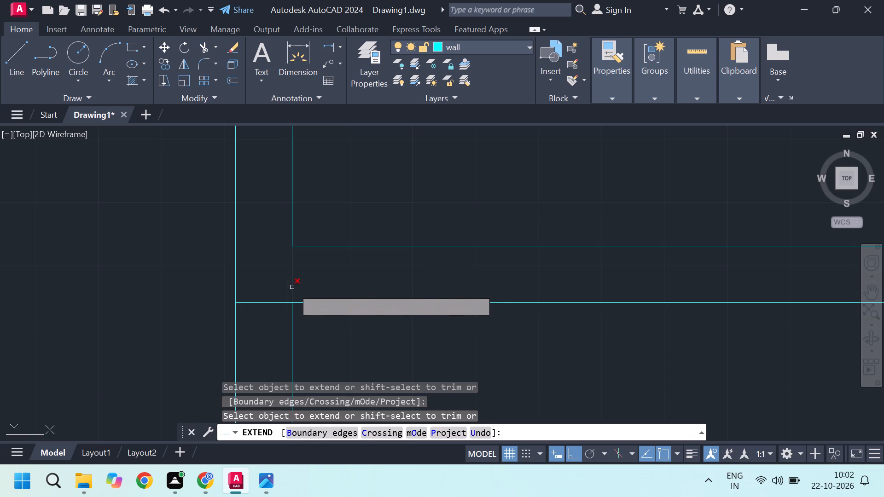
{"action": "left_click", "coordinate": [292, 287], "text": "shift"}
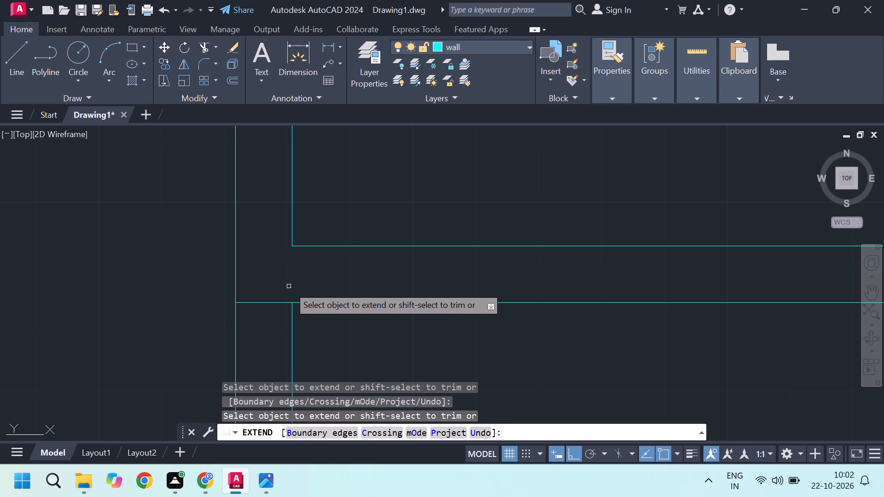
Trim the partition's left line between the left cross wall's two lines, and extend the wall's lower line to the partition's right line.
{"action": "scroll", "coordinate": [284, 287], "scroll_direction": "down", "scroll_amount": 1}
{"action": "scroll", "coordinate": [561, 276], "scroll_direction": "down", "scroll_amount": 1}
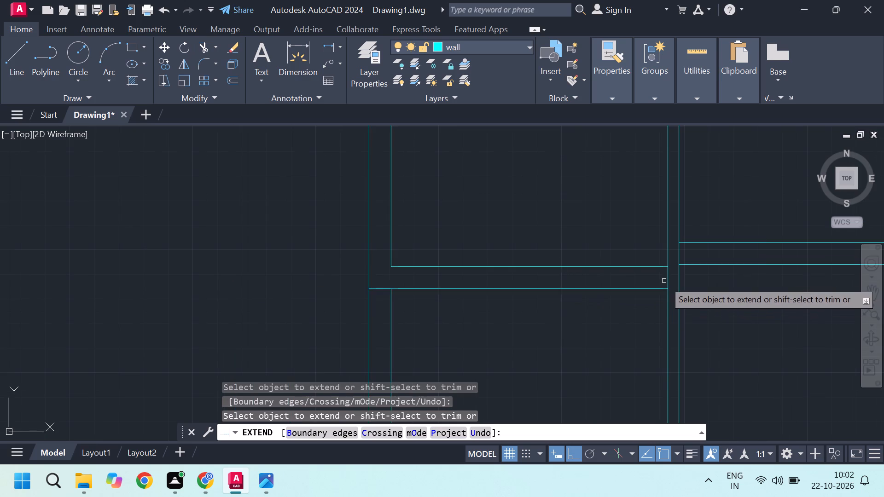
{"action": "scroll", "coordinate": [665, 279], "scroll_direction": "up", "scroll_amount": 2}
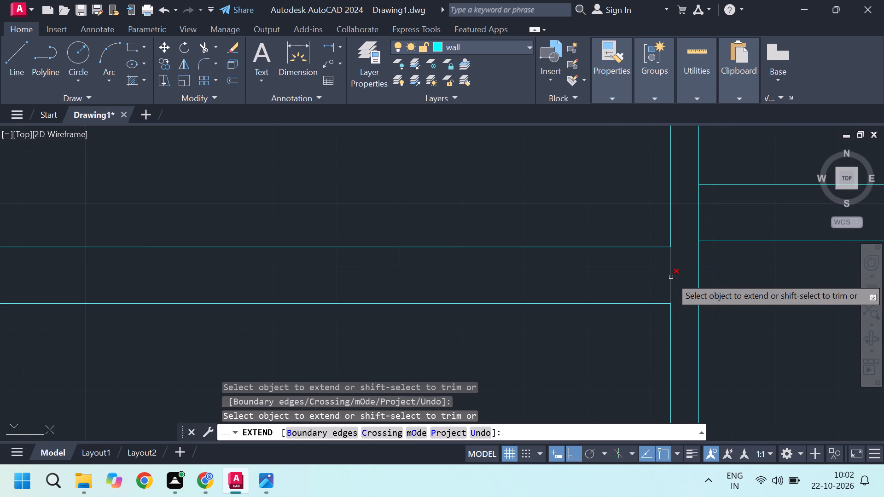
{"action": "left_click", "coordinate": [671, 277], "text": "shift"}
{"action": "scroll", "coordinate": [629, 283], "scroll_direction": "down", "scroll_amount": 2}
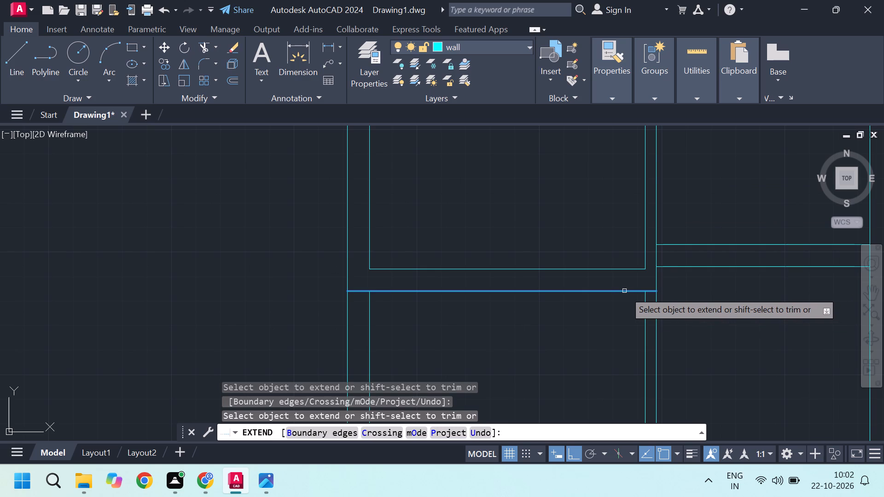
{"action": "left_click", "coordinate": [625, 291]}
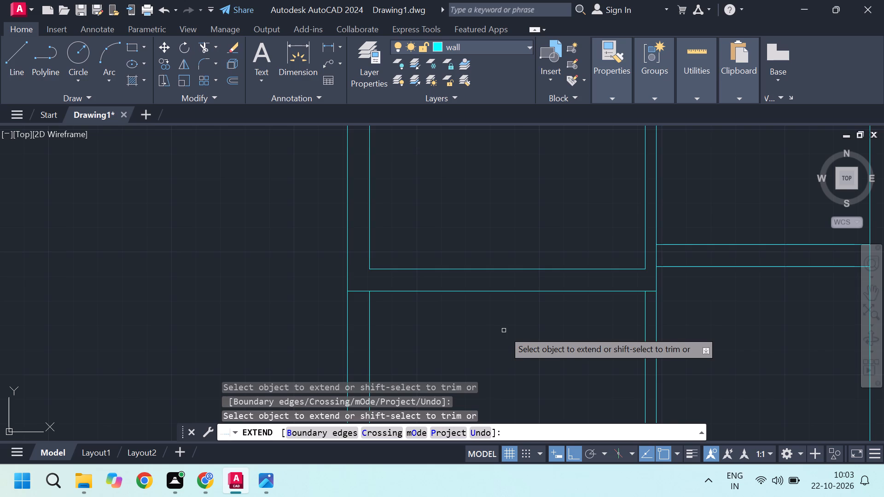
Trim the partition's right line between the two cross wall lines of the bottom middle room.
{"action": "scroll", "coordinate": [503, 329], "scroll_direction": "down", "scroll_amount": 3}
{"action": "scroll", "coordinate": [509, 325], "scroll_direction": "up", "scroll_amount": 2}
{"action": "middle_click_drag", "start_coordinate": [530, 345], "coordinate": [522, 347]}
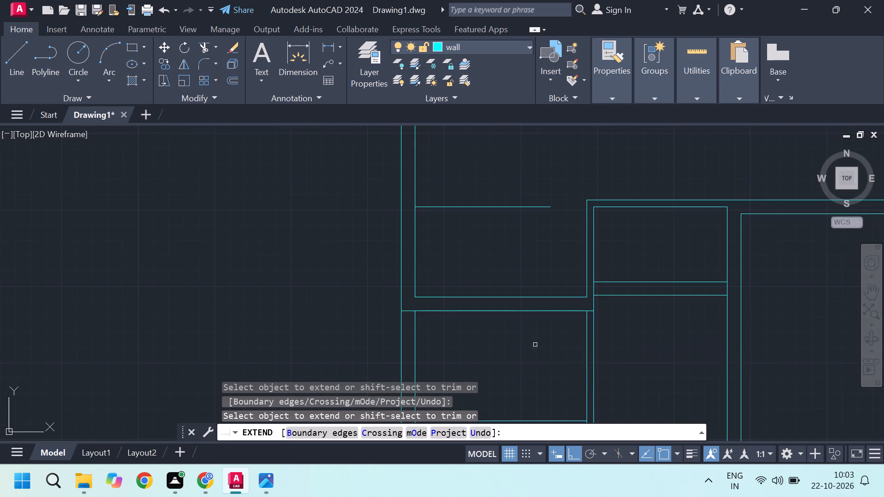
{"action": "middle_click_drag", "start_coordinate": [522, 347], "coordinate": [492, 357]}
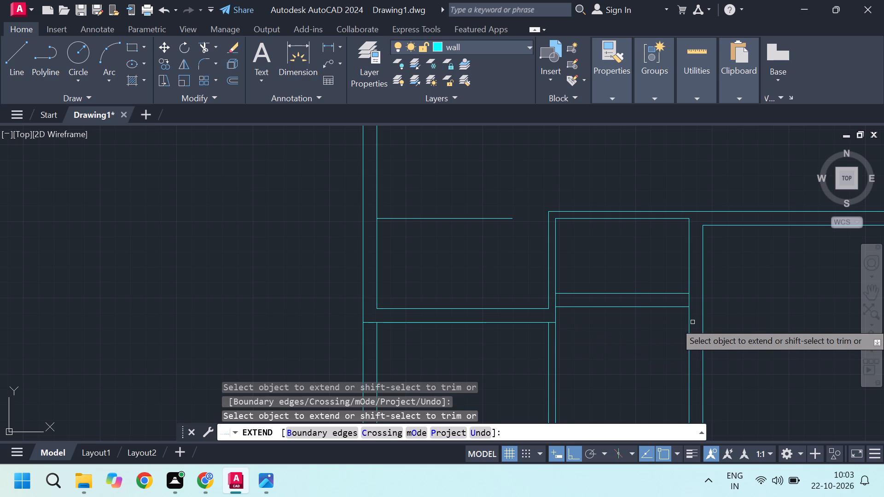
{"action": "scroll", "coordinate": [530, 315], "scroll_direction": "up", "scroll_amount": 2}
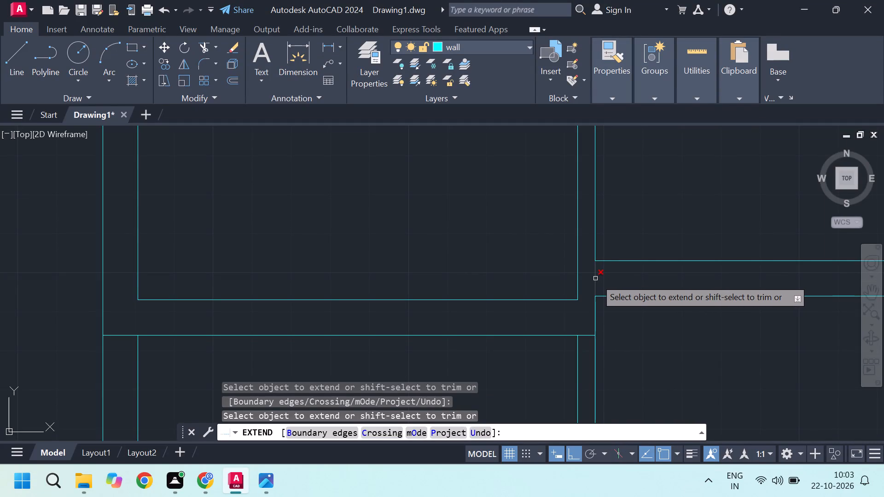
{"action": "left_click", "coordinate": [595, 278], "text": "shift"}
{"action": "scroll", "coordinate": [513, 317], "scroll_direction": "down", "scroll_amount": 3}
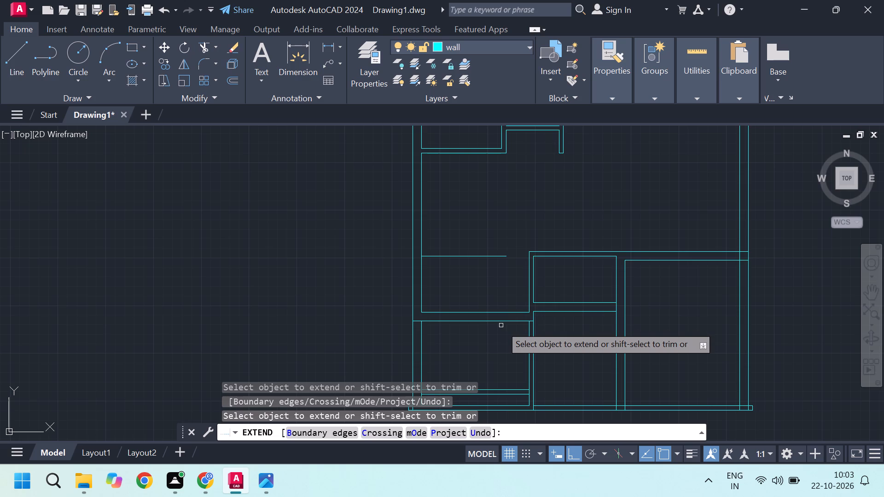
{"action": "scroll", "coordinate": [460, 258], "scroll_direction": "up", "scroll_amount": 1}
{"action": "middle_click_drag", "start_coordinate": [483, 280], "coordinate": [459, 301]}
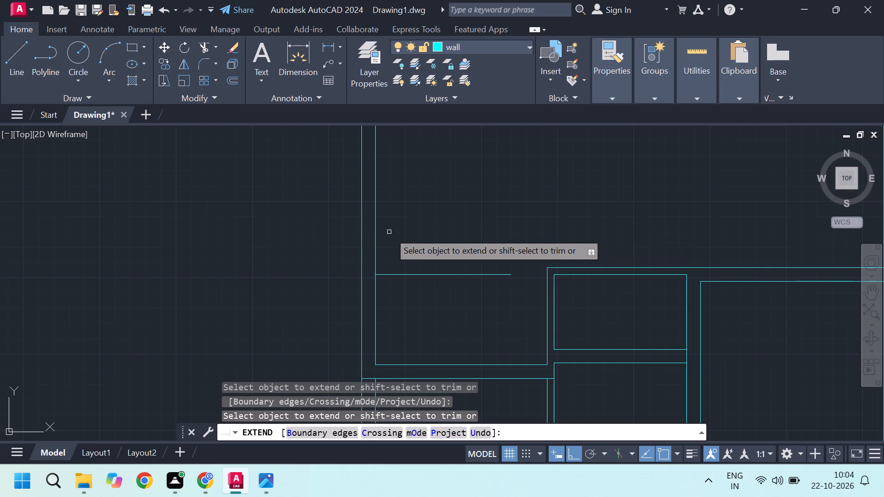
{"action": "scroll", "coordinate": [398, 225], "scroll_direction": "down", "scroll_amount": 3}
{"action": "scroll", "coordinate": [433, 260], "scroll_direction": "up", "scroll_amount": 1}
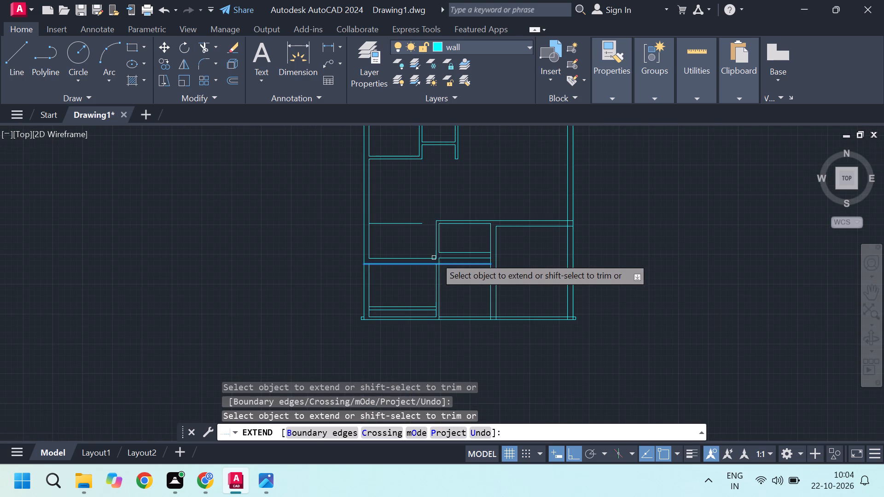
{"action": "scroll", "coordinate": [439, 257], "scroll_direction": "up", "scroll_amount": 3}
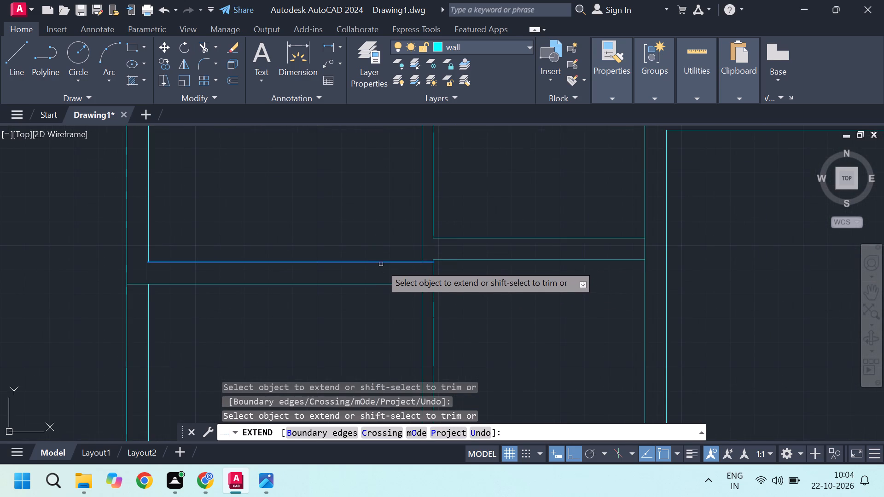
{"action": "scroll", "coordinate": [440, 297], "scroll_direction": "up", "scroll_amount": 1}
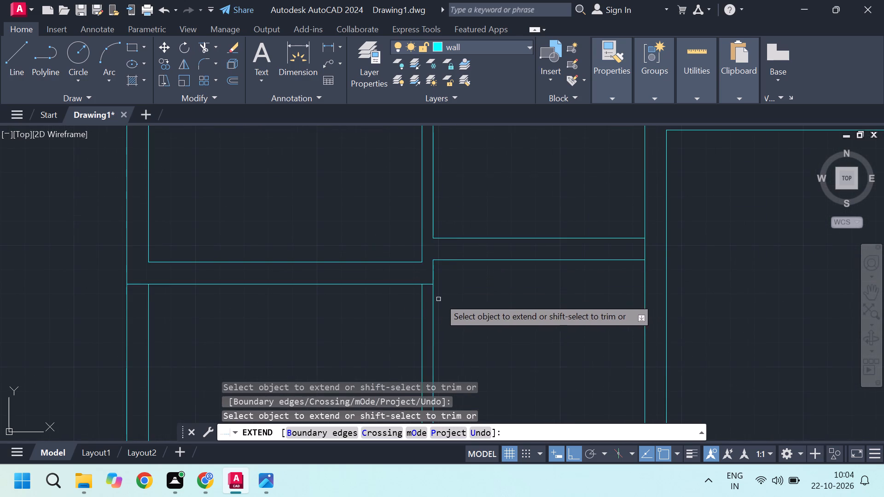
Review the trimmed cross wall junctions in the lower left and middle rooms, and end the Extend command.
{"action": "scroll", "coordinate": [441, 295], "scroll_direction": "up", "scroll_amount": 1}
{"action": "scroll", "coordinate": [415, 290], "scroll_direction": "down", "scroll_amount": 4}
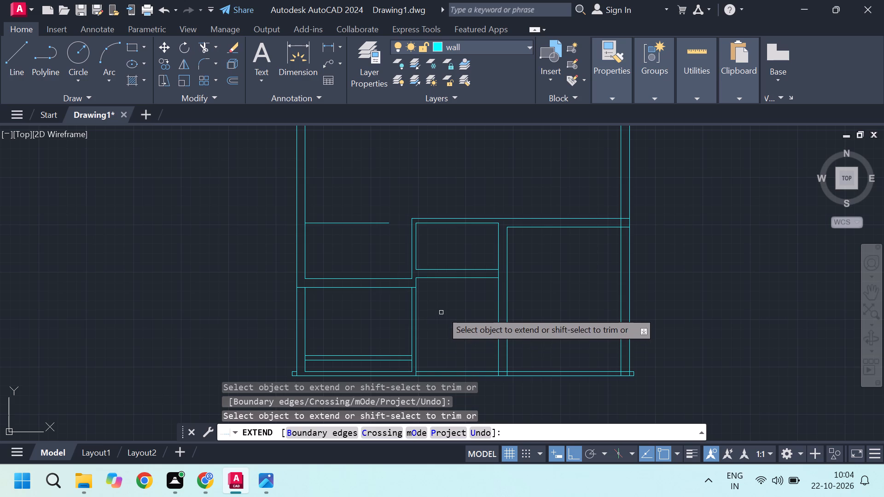
{"action": "scroll", "coordinate": [448, 222], "scroll_direction": "up", "scroll_amount": 2}
{"action": "scroll", "coordinate": [440, 254], "scroll_direction": "down", "scroll_amount": 3}
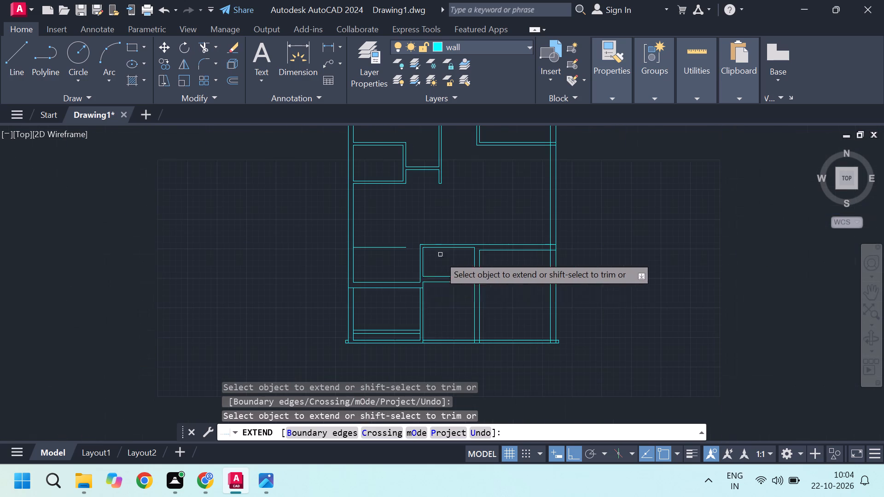
{"action": "scroll", "coordinate": [441, 290], "scroll_direction": "up", "scroll_amount": 2}
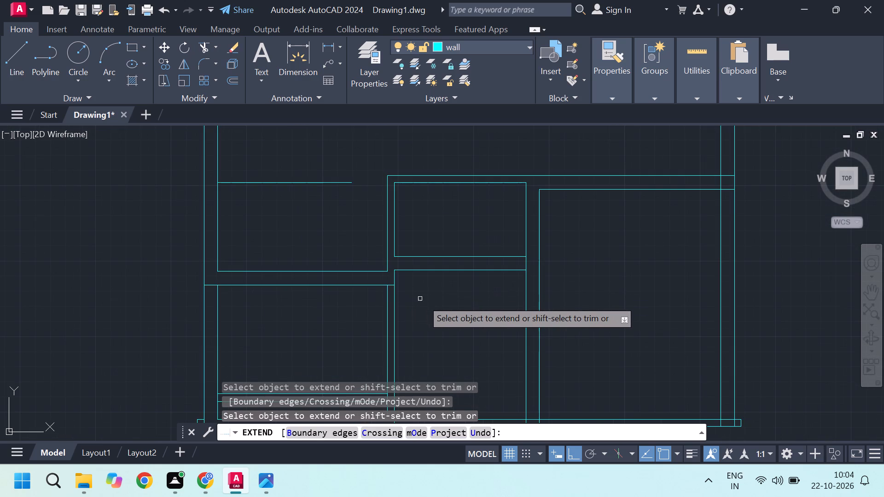
{"action": "scroll", "coordinate": [268, 254], "scroll_direction": "up", "scroll_amount": 2}
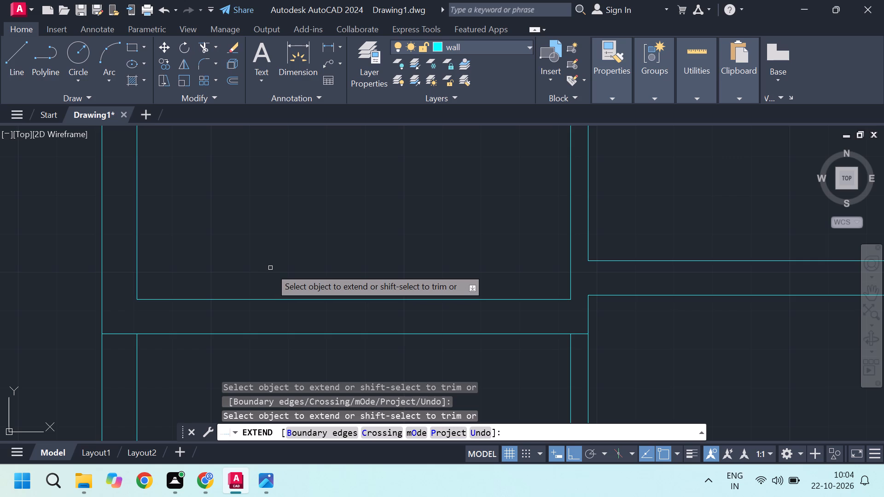
{"action": "scroll", "coordinate": [213, 260], "scroll_direction": "down", "scroll_amount": 2}
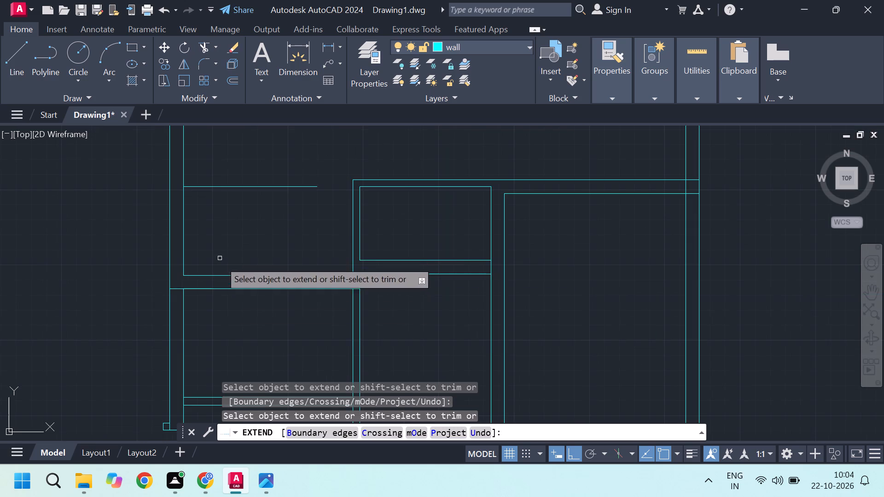
{"action": "middle_click_drag", "start_coordinate": [199, 327], "coordinate": [283, 261]}
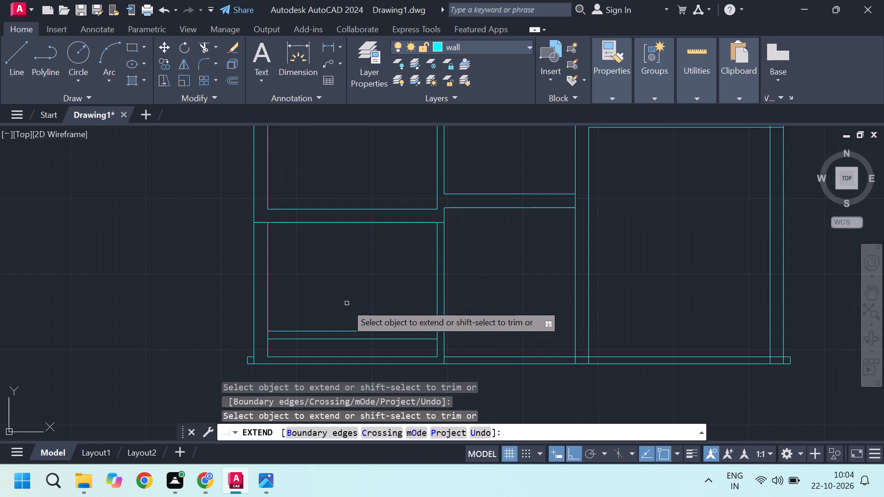
{"action": "key", "text": "Escape"}
{"action": "key", "text": "Escape"}
{"action": "key", "text": "Escape"}
{"action": "key", "text": "Escape"}
{"action": "key", "text": "Escape"}
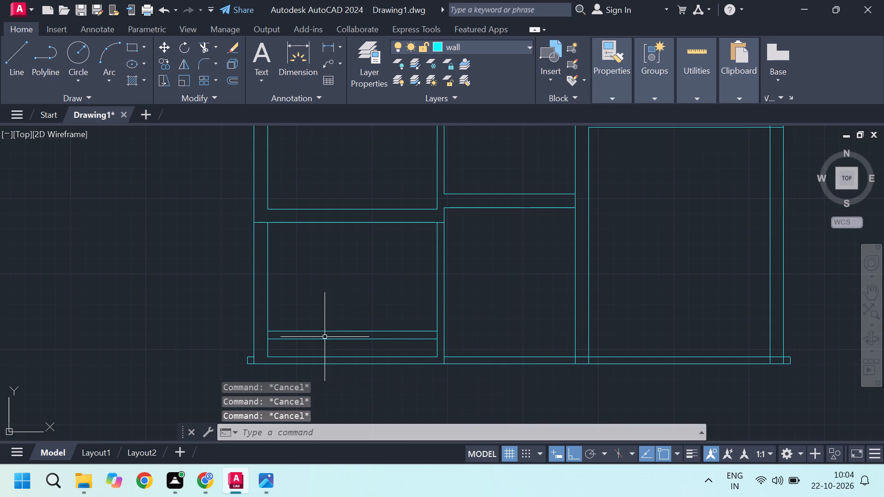
Examine the wall layout of the lower rooms, the right outer wall junction and the central area above them.
{"action": "middle_click_drag", "start_coordinate": [372, 279], "coordinate": [307, 332]}
{"action": "middle_click_drag", "start_coordinate": [390, 310], "coordinate": [355, 330]}
{"action": "scroll", "coordinate": [404, 279], "scroll_direction": "down", "scroll_amount": 2}
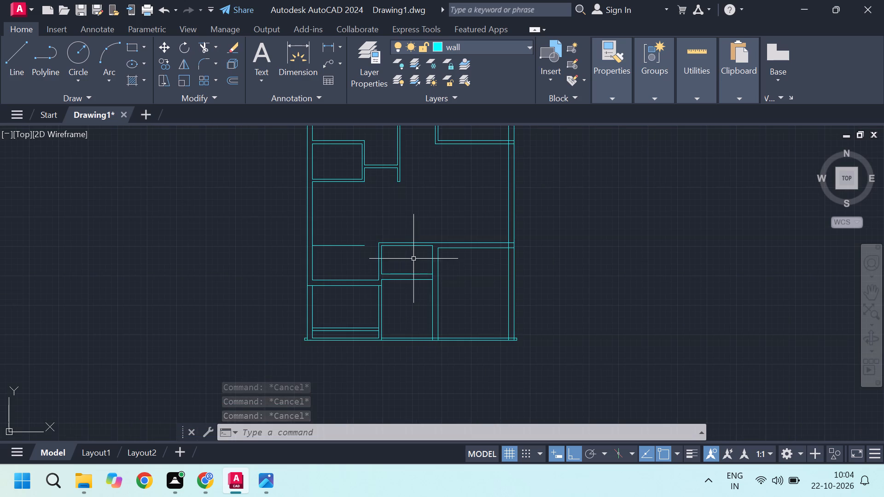
{"action": "middle_click_drag", "start_coordinate": [408, 265], "coordinate": [404, 293]}
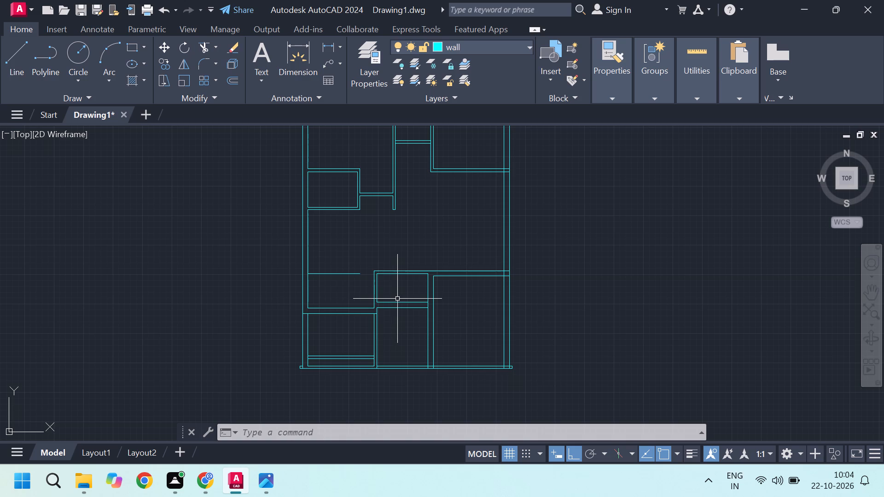
{"action": "scroll", "coordinate": [397, 299], "scroll_direction": "down", "scroll_amount": 2}
{"action": "scroll", "coordinate": [408, 304], "scroll_direction": "up", "scroll_amount": 2}
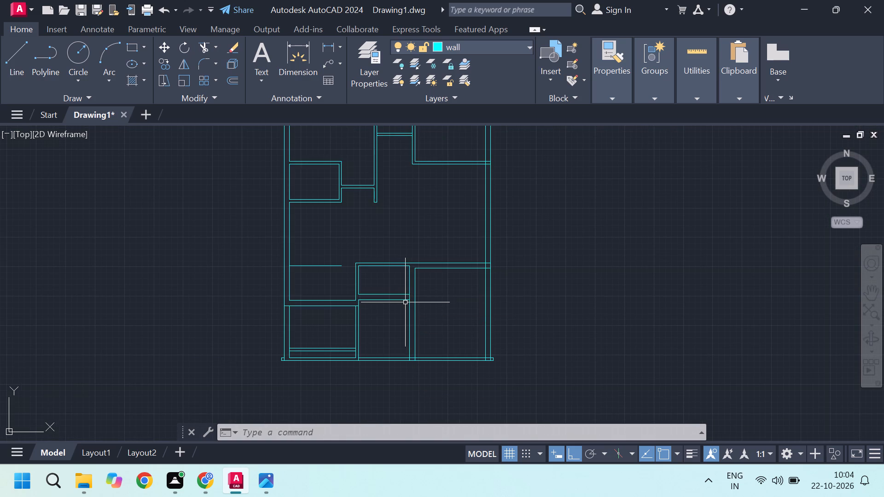
{"action": "scroll", "coordinate": [381, 300], "scroll_direction": "up", "scroll_amount": 2}
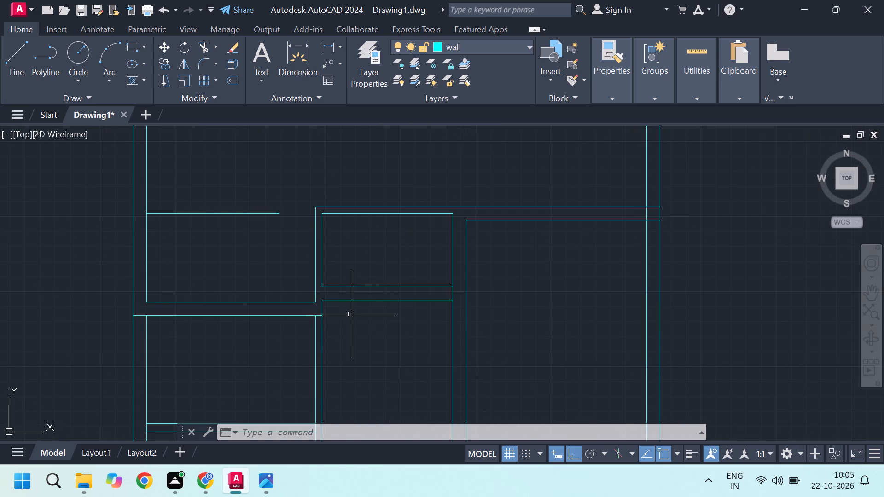
{"action": "scroll", "coordinate": [238, 339], "scroll_direction": "down", "scroll_amount": 1}
{"action": "middle_click_drag", "start_coordinate": [249, 366], "coordinate": [281, 347]}
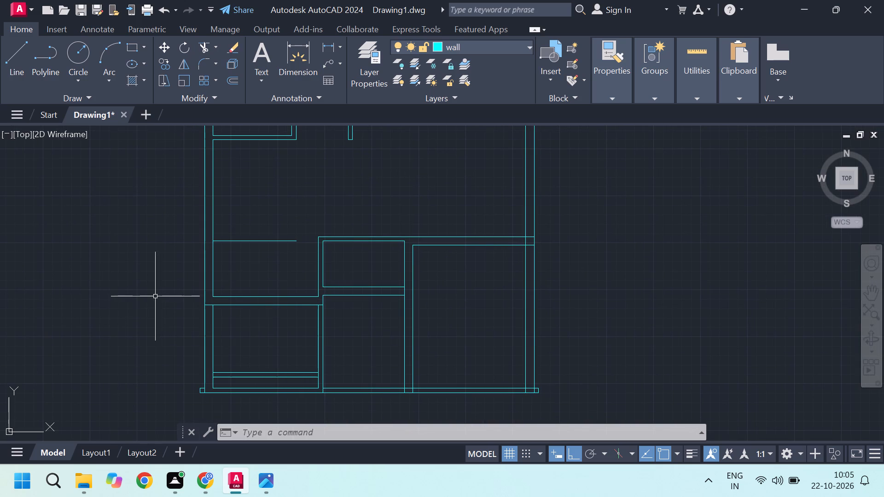
{"action": "middle_click_drag", "start_coordinate": [300, 339], "coordinate": [311, 338]}
{"action": "scroll", "coordinate": [343, 334], "scroll_direction": "up", "scroll_amount": 3}
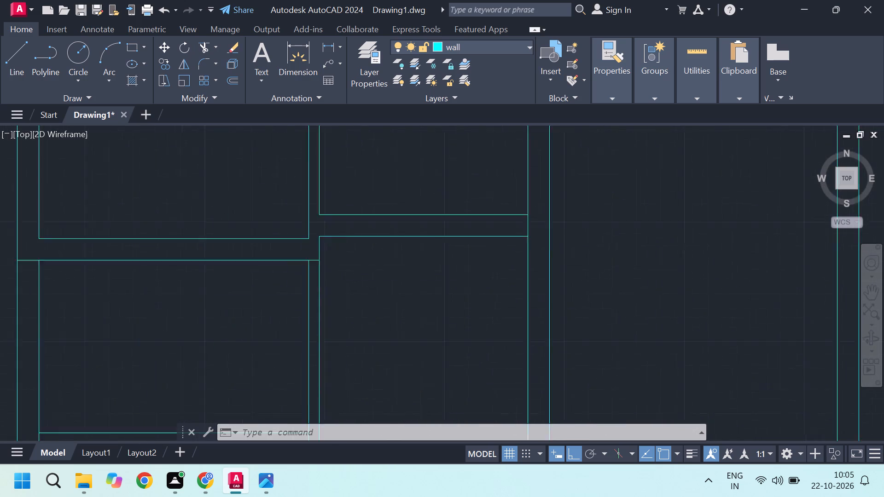
{"action": "scroll", "coordinate": [347, 334], "scroll_direction": "up", "scroll_amount": 1}
{"action": "scroll", "coordinate": [350, 336], "scroll_direction": "down", "scroll_amount": 4}
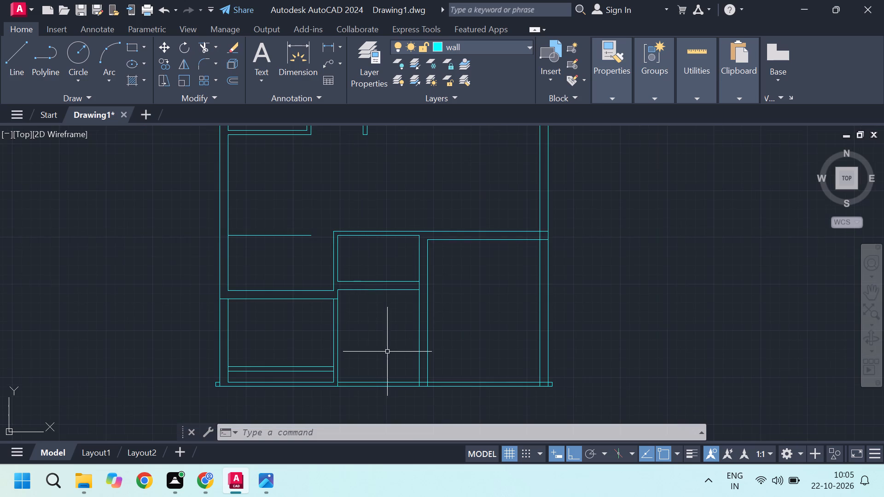
{"action": "middle_click_drag", "start_coordinate": [386, 348], "coordinate": [366, 339]}
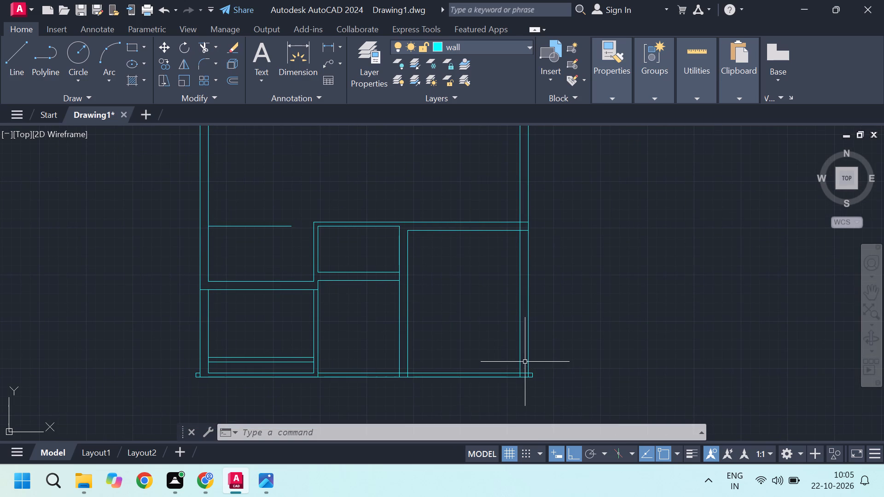
{"action": "middle_click_drag", "start_coordinate": [524, 361], "coordinate": [472, 354]}
{"action": "scroll", "coordinate": [467, 345], "scroll_direction": "up", "scroll_amount": 1}
{"action": "scroll", "coordinate": [418, 315], "scroll_direction": "down", "scroll_amount": 2}
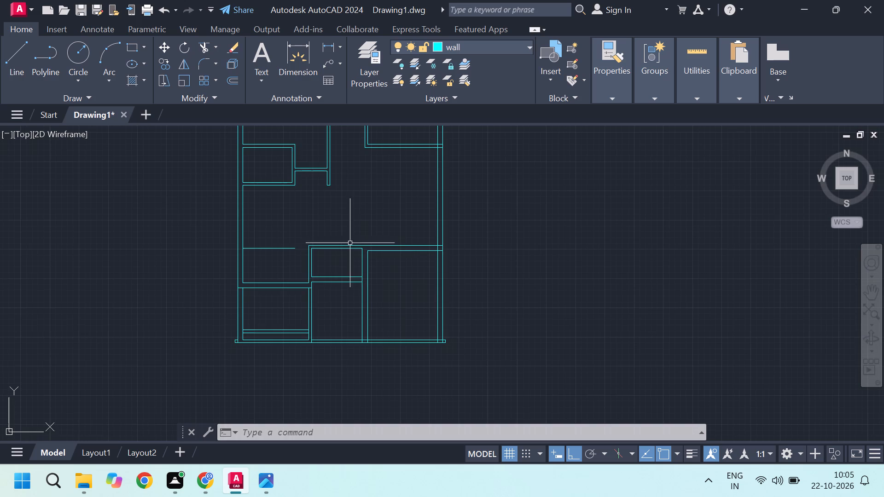
{"action": "scroll", "coordinate": [369, 254], "scroll_direction": "up", "scroll_amount": 2}
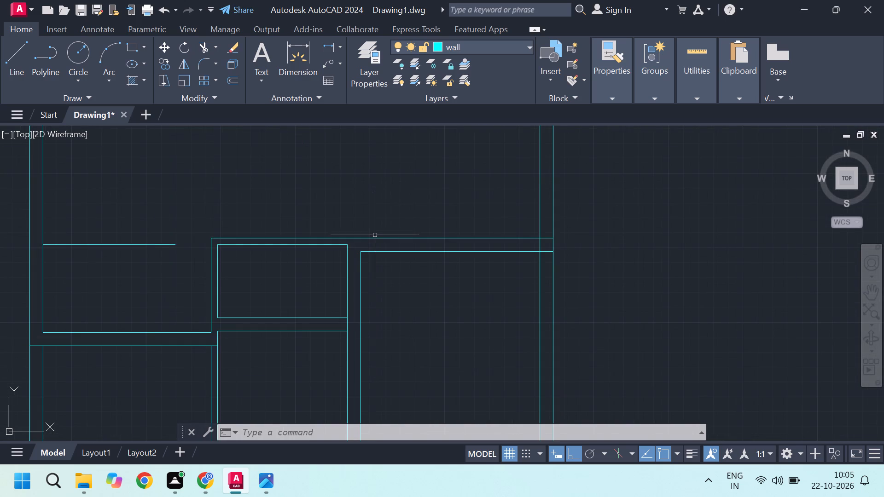
{"action": "scroll", "coordinate": [467, 267], "scroll_direction": "down", "scroll_amount": 1}
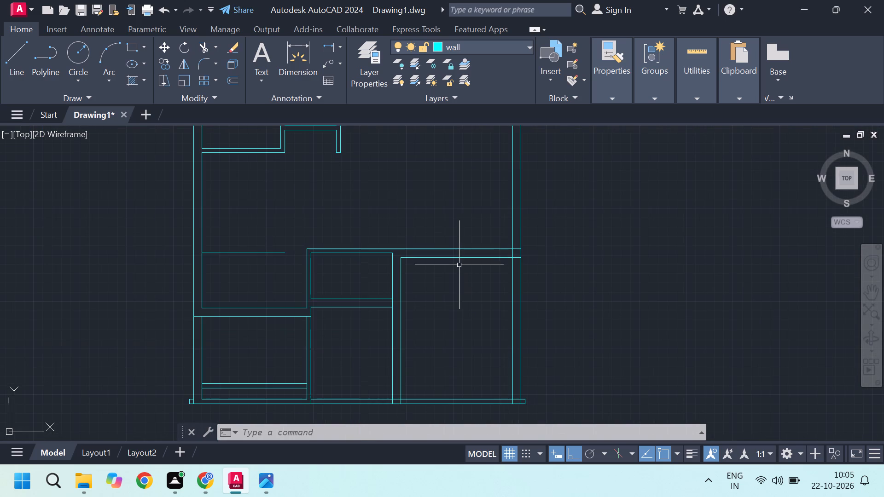
{"action": "middle_click_drag", "start_coordinate": [405, 281], "coordinate": [389, 285]}
{"action": "scroll", "coordinate": [445, 255], "scroll_direction": "up", "scroll_amount": 2}
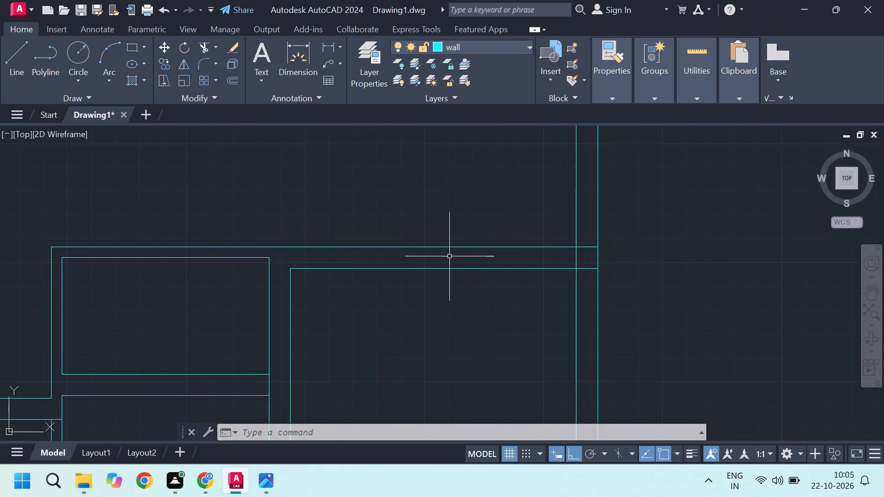
{"action": "scroll", "coordinate": [427, 274], "scroll_direction": "down", "scroll_amount": 3}
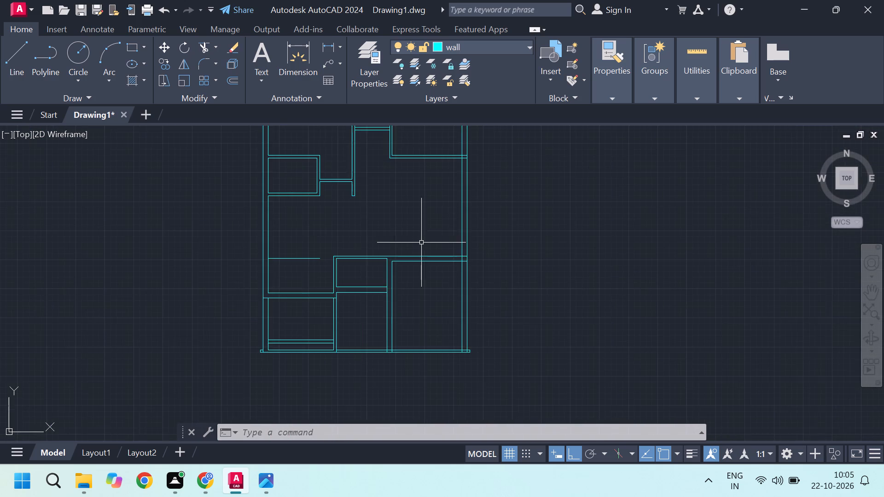
{"action": "scroll", "coordinate": [426, 245], "scroll_direction": "up", "scroll_amount": 1}
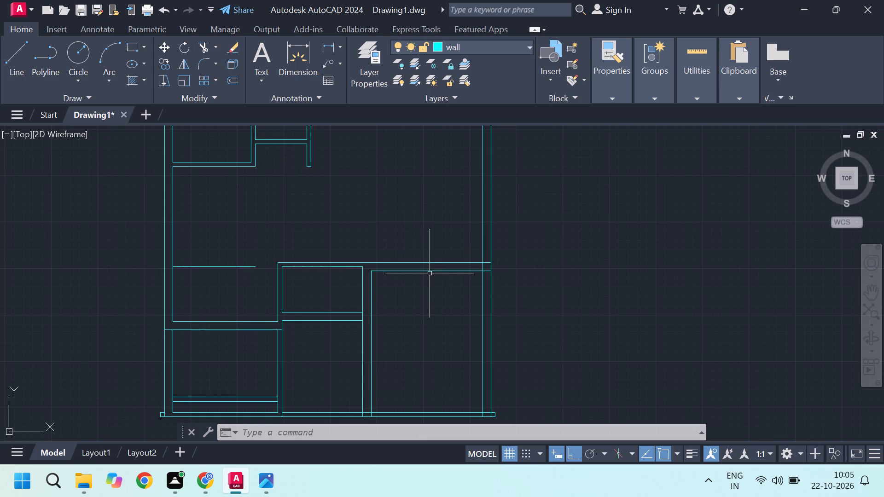
{"action": "middle_click_drag", "start_coordinate": [374, 229], "coordinate": [374, 254]}
{"action": "middle_click_drag", "start_coordinate": [374, 254], "coordinate": [349, 359]}
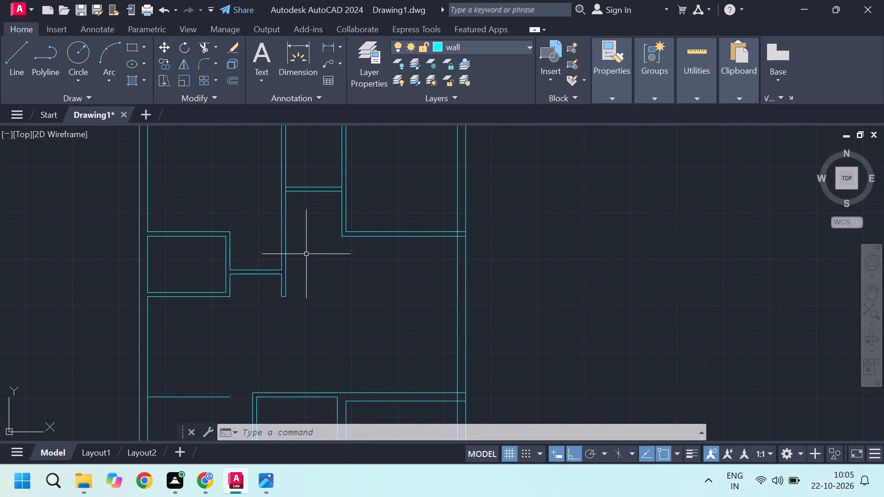
{"action": "middle_click_drag", "start_coordinate": [320, 255], "coordinate": [394, 193]}
{"action": "middle_click_drag", "start_coordinate": [304, 345], "coordinate": [326, 299]}
{"action": "scroll", "coordinate": [302, 299], "scroll_direction": "up", "scroll_amount": 1}
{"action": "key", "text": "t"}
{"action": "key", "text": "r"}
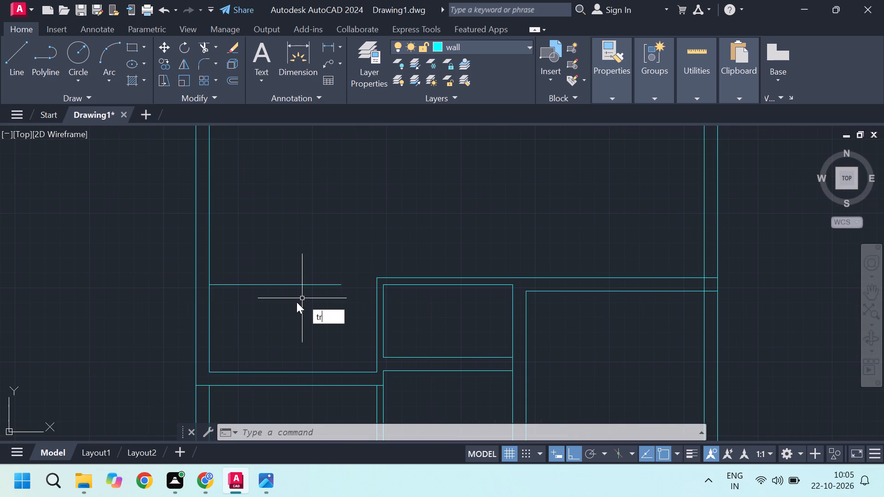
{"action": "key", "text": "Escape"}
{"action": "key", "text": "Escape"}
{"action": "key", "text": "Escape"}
Examine the lower left rooms and the pair of horizontal lines near the bottom outer wall.
{"action": "scroll", "coordinate": [297, 302], "scroll_direction": "down", "scroll_amount": 1}
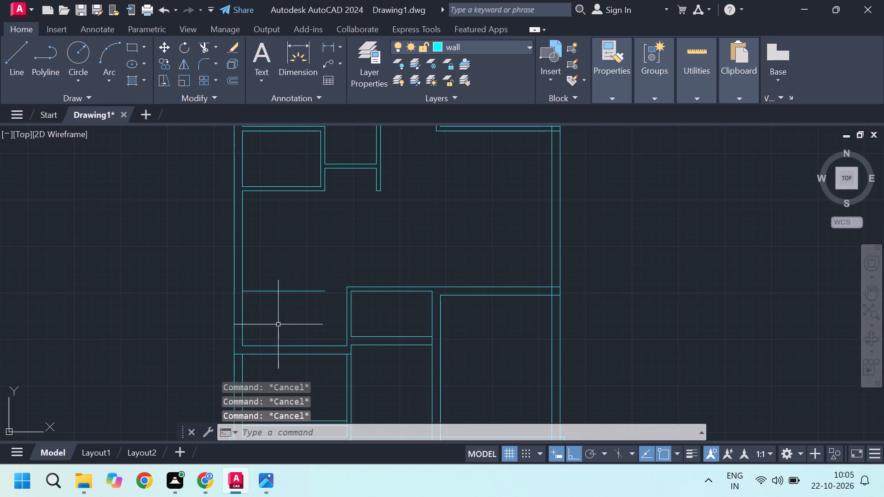
{"action": "middle_click_drag", "start_coordinate": [286, 322], "coordinate": [305, 272]}
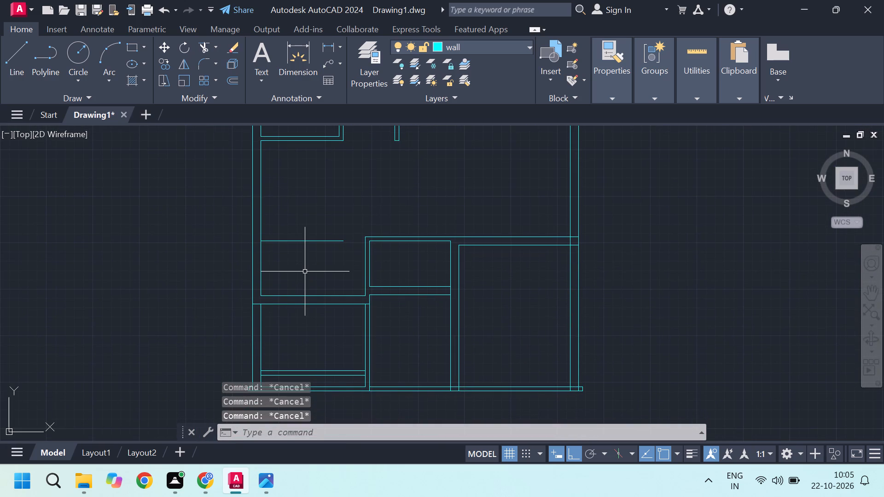
{"action": "middle_click_drag", "start_coordinate": [318, 265], "coordinate": [317, 289]}
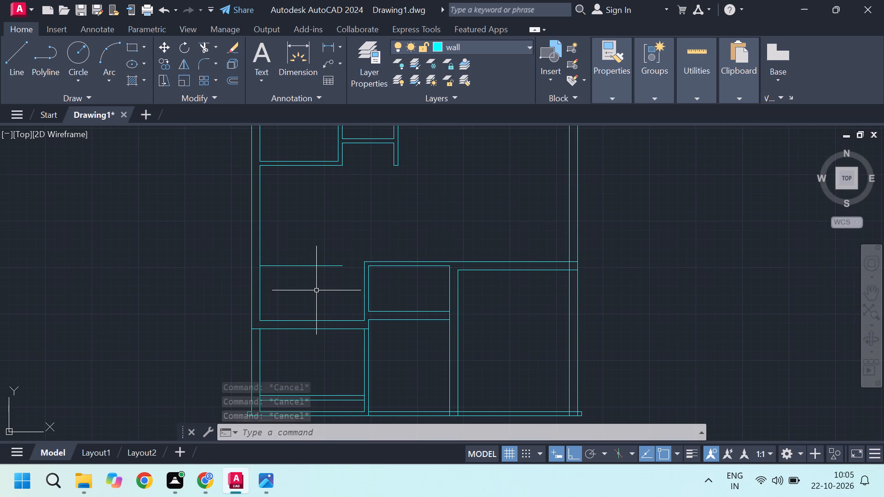
{"action": "scroll", "coordinate": [316, 291], "scroll_direction": "up", "scroll_amount": 1}
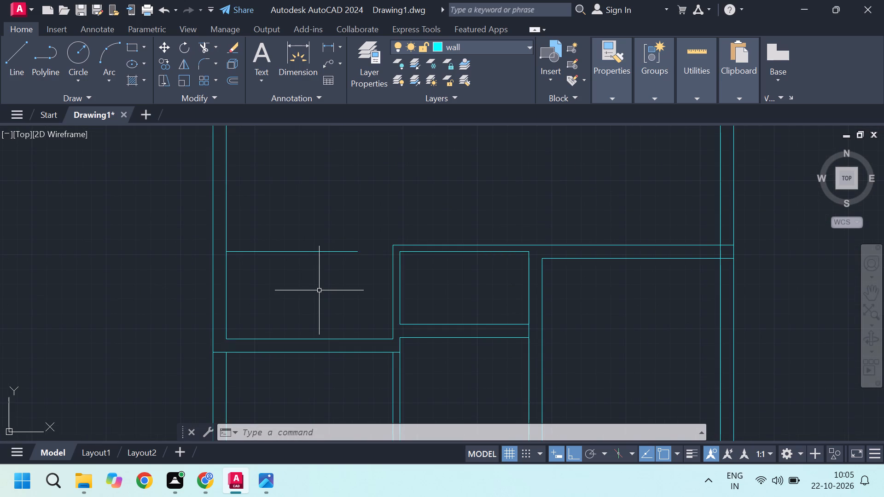
{"action": "scroll", "coordinate": [319, 290], "scroll_direction": "down", "scroll_amount": 2}
{"action": "scroll", "coordinate": [326, 341], "scroll_direction": "up", "scroll_amount": 1}
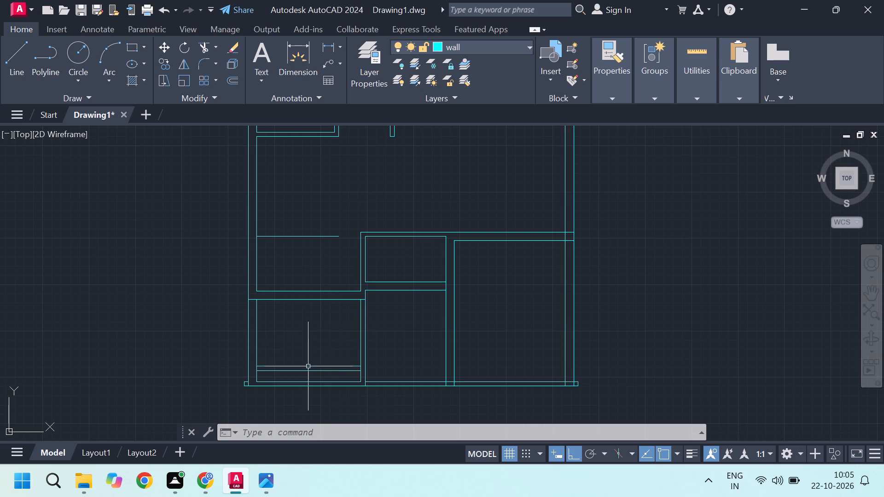
{"action": "scroll", "coordinate": [320, 389], "scroll_direction": "up", "scroll_amount": 2}
{"action": "scroll", "coordinate": [287, 341], "scroll_direction": "up", "scroll_amount": 1}
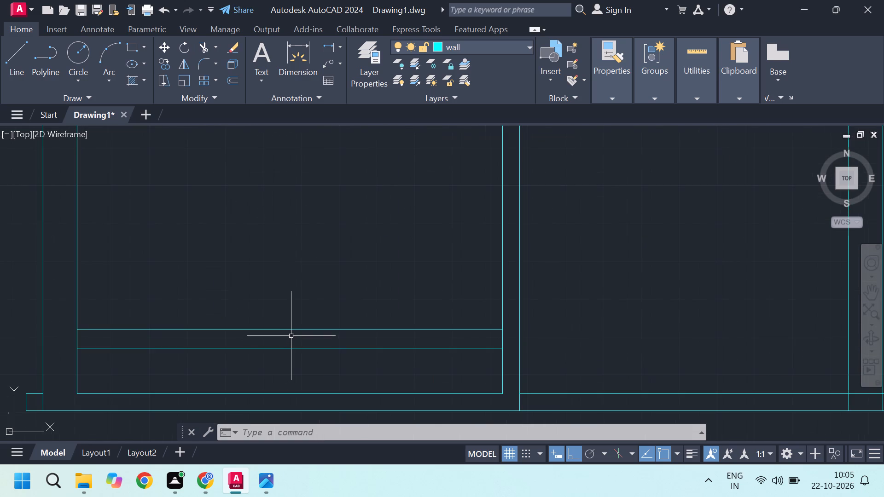
{"action": "scroll", "coordinate": [292, 335], "scroll_direction": "down", "scroll_amount": 2}
{"action": "middle_click_drag", "start_coordinate": [299, 298], "coordinate": [298, 309]}
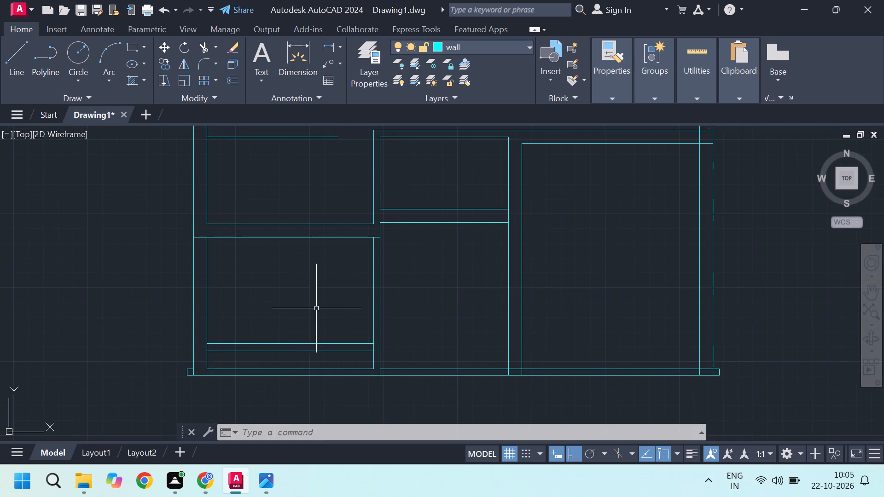
Check the distance from the bottom left room's upper right corner down to the upper horizontal line using a temporary line.
{"action": "scroll", "coordinate": [317, 308], "scroll_direction": "up", "scroll_amount": 1}
{"action": "key", "text": "l"}
{"action": "key", "text": "Return"}
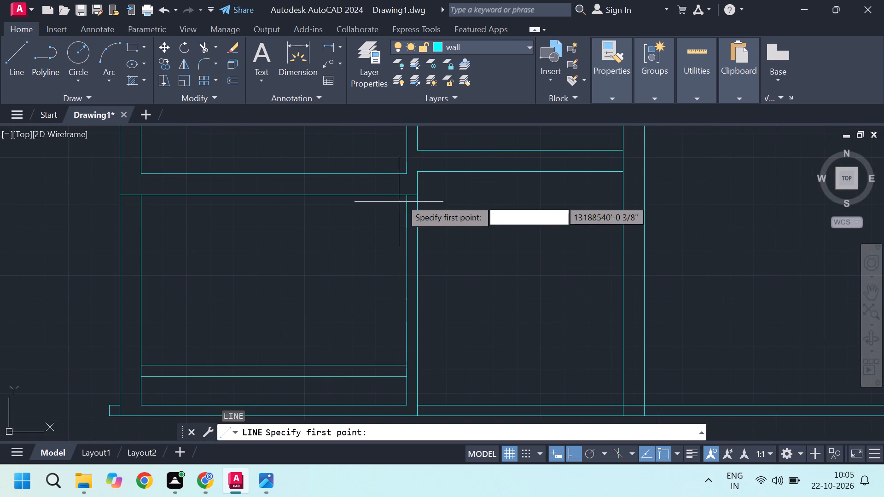
{"action": "left_click_drag", "start_coordinate": [406, 194], "coordinate": [405, 201]}
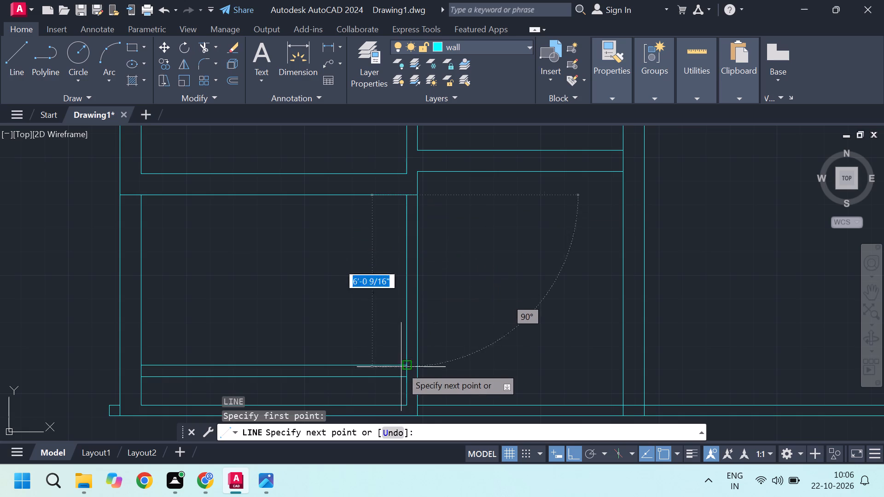
{"action": "key", "text": "Escape"}
{"action": "key", "text": "Escape"}
{"action": "scroll", "coordinate": [358, 297], "scroll_direction": "down", "scroll_amount": 2}
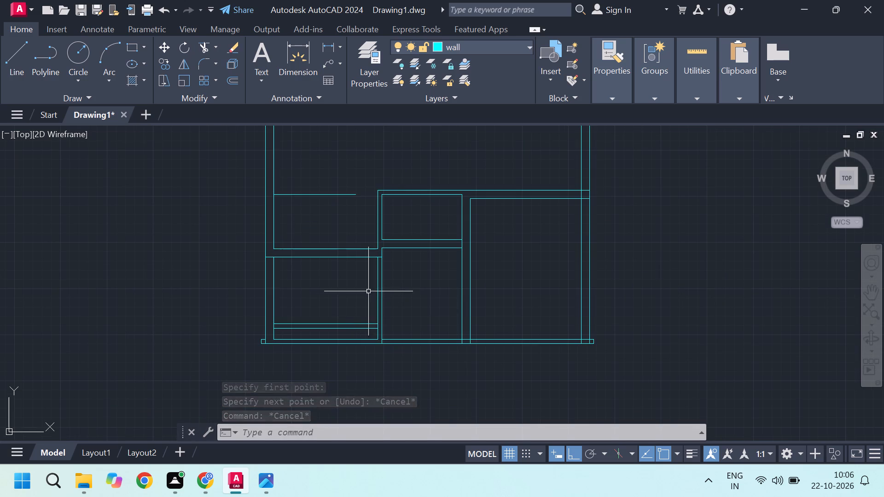
{"action": "scroll", "coordinate": [370, 277], "scroll_direction": "up", "scroll_amount": 1}
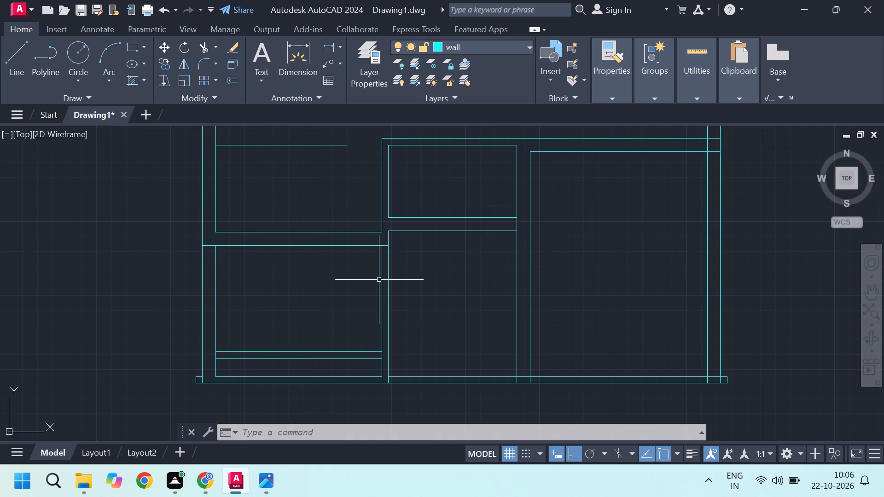
Extend the two horizontal lines near the bottom of the lower left room to the far face of its right-hand partition.
{"action": "scroll", "coordinate": [390, 270], "scroll_direction": "up", "scroll_amount": 1}
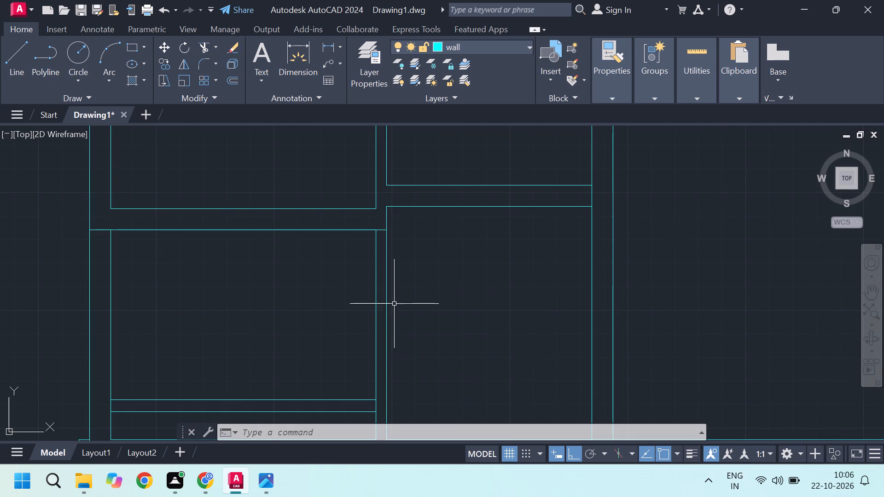
{"action": "scroll", "coordinate": [376, 312], "scroll_direction": "down", "scroll_amount": 2}
{"action": "scroll", "coordinate": [385, 342], "scroll_direction": "up", "scroll_amount": 3}
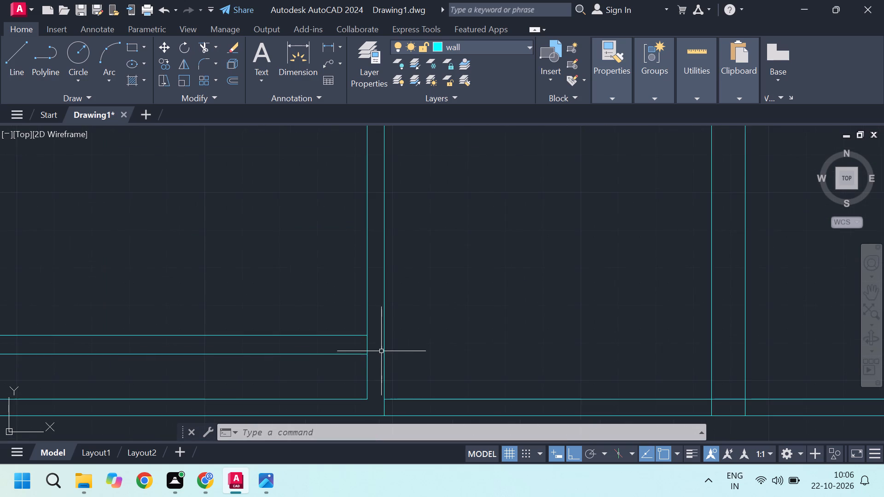
{"action": "scroll", "coordinate": [383, 348], "scroll_direction": "down", "scroll_amount": 2}
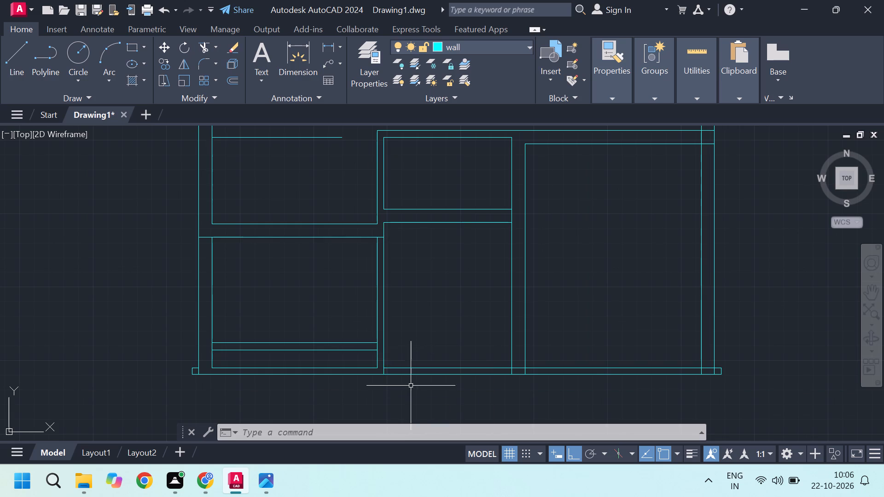
{"action": "scroll", "coordinate": [405, 382], "scroll_direction": "up", "scroll_amount": 1}
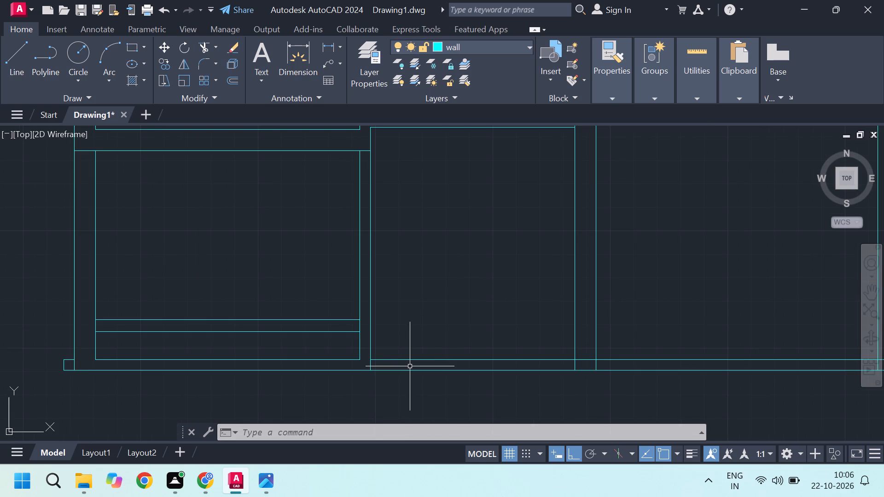
{"action": "scroll", "coordinate": [378, 335], "scroll_direction": "up", "scroll_amount": 1}
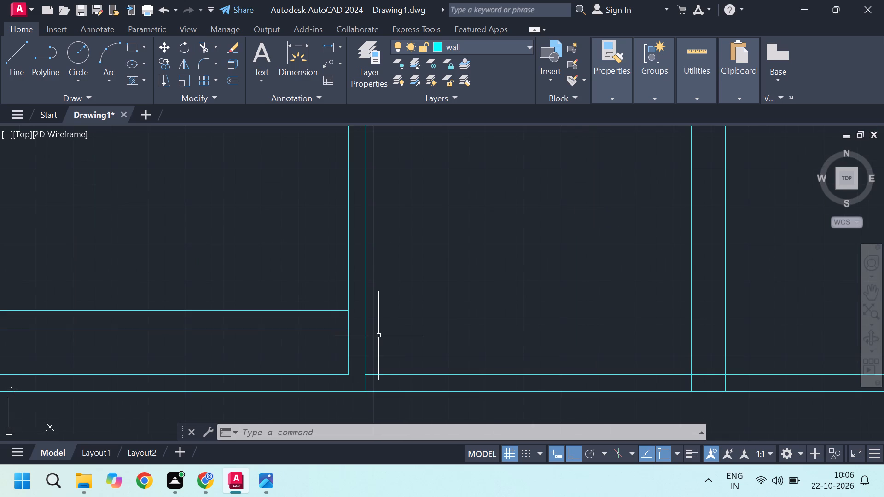
{"action": "scroll", "coordinate": [354, 321], "scroll_direction": "up", "scroll_amount": 1}
{"action": "key", "text": "Escape"}
{"action": "key", "text": "e"}
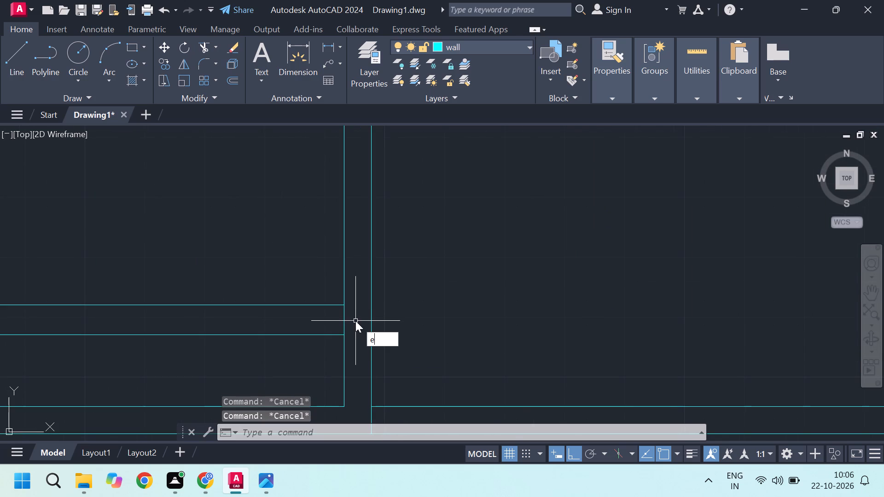
{"action": "left_click", "coordinate": [405, 364]}
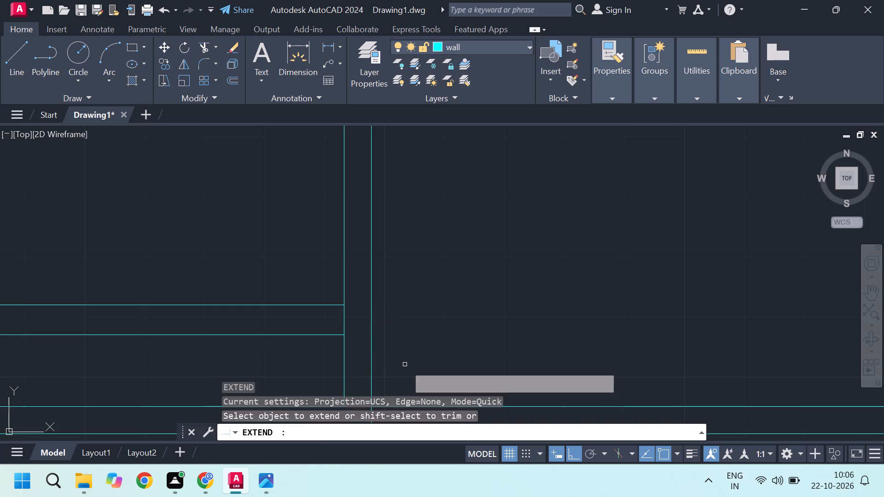
{"action": "left_click", "coordinate": [321, 301]}
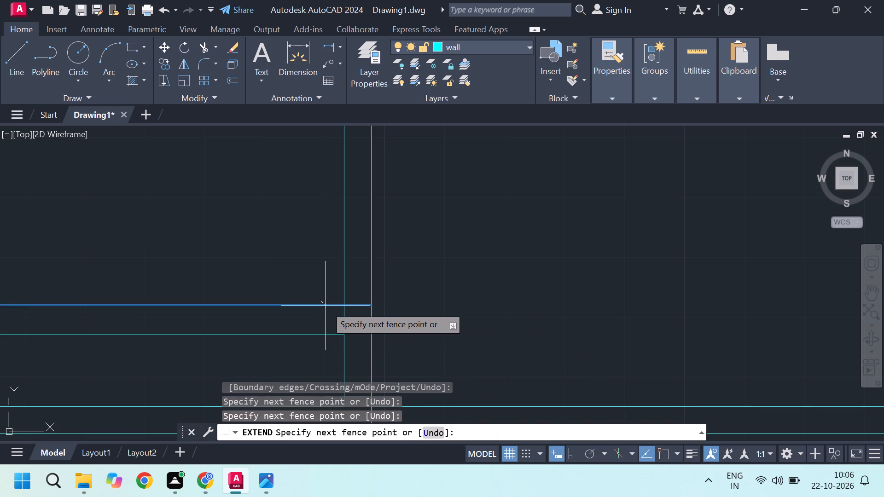
{"action": "left_click", "coordinate": [326, 306]}
{"action": "left_click", "coordinate": [330, 334]}
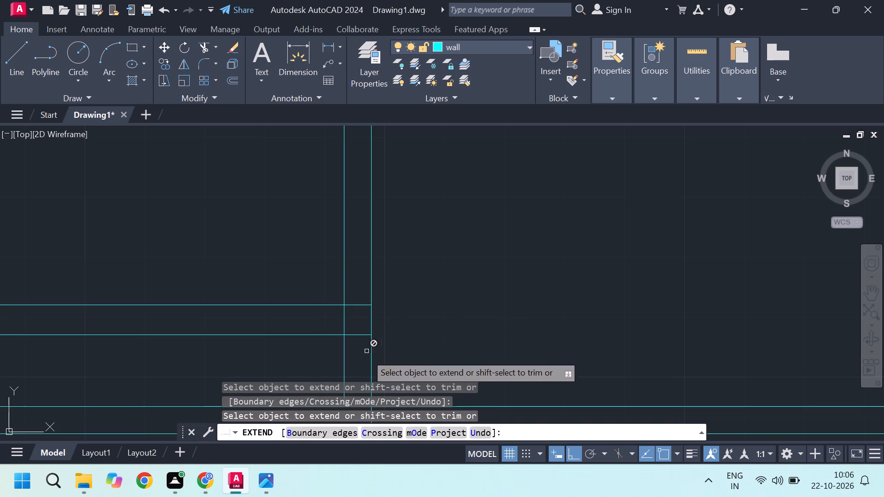
{"action": "key", "text": "Escape"}
{"action": "key", "text": "Escape"}
Examine the junction of the extended lines, the partition and the bottom outer wall.
{"action": "middle_click_drag", "start_coordinate": [391, 349], "coordinate": [419, 306]}
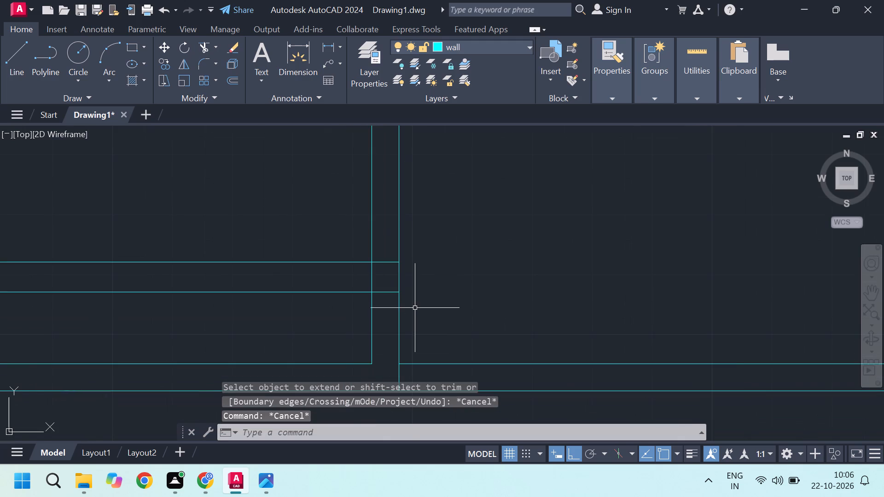
{"action": "scroll", "coordinate": [429, 306], "scroll_direction": "down", "scroll_amount": 1}
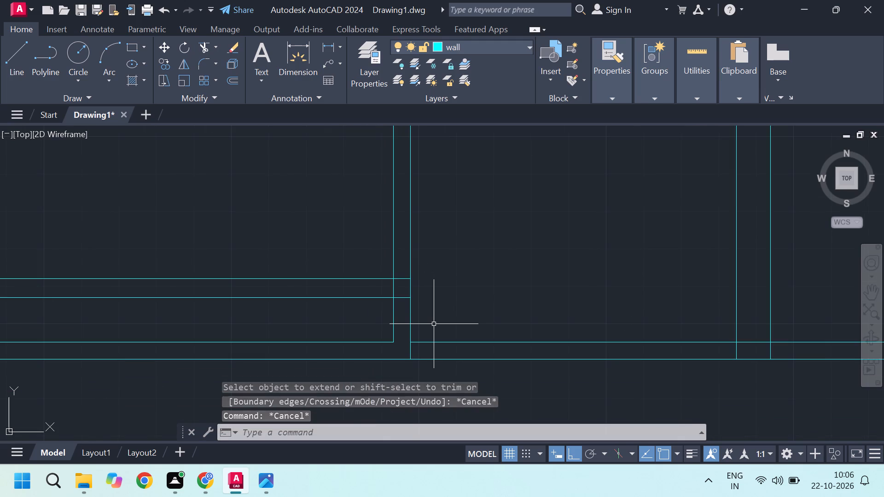
{"action": "scroll", "coordinate": [434, 324], "scroll_direction": "down", "scroll_amount": 2}
{"action": "scroll", "coordinate": [439, 335], "scroll_direction": "up", "scroll_amount": 1}
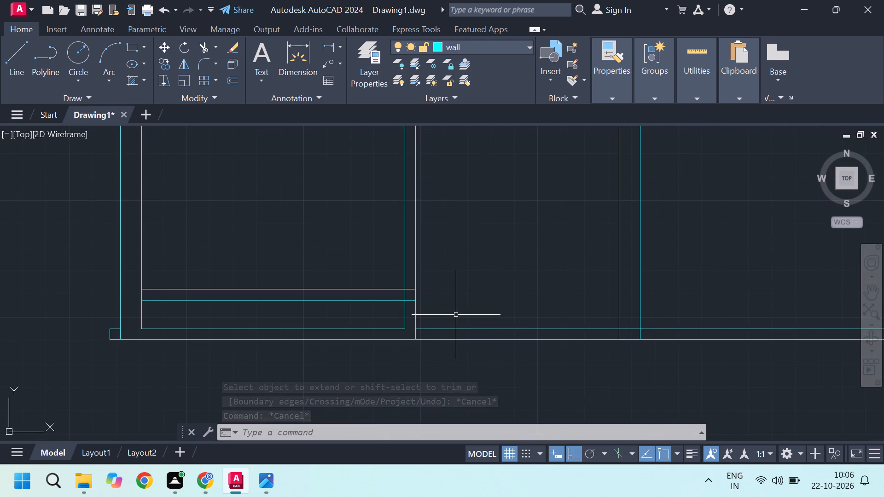
{"action": "middle_click_drag", "start_coordinate": [424, 331], "coordinate": [415, 329]}
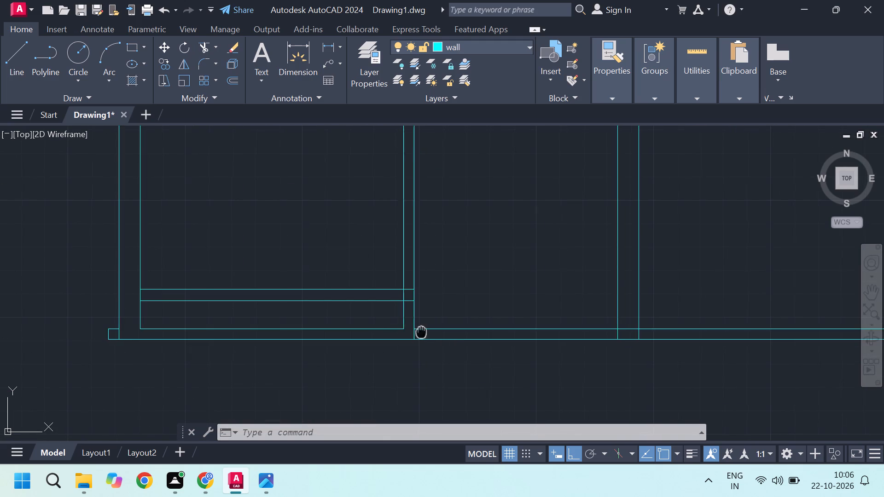
{"action": "middle_click_drag", "start_coordinate": [415, 329], "coordinate": [403, 327]}
{"action": "scroll", "coordinate": [396, 321], "scroll_direction": "up", "scroll_amount": 2}
{"action": "key", "text": "Escape"}
{"action": "key", "text": "Escape"}
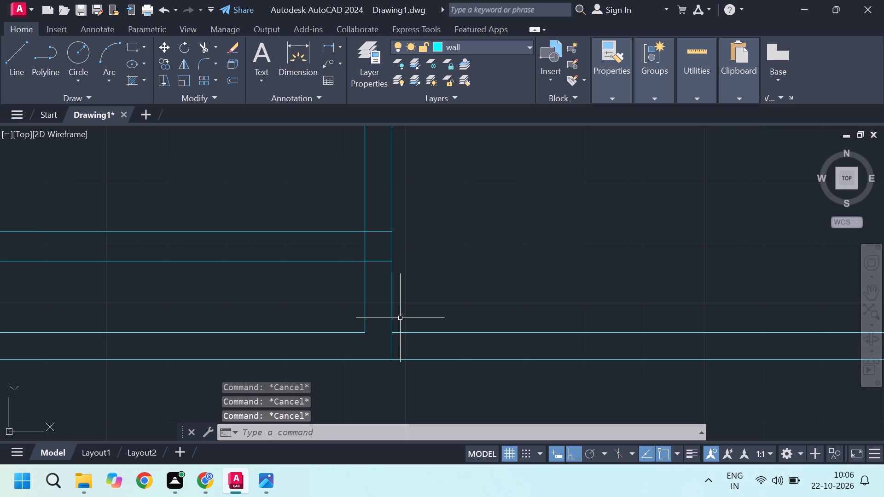
{"action": "scroll", "coordinate": [401, 320], "scroll_direction": "up", "scroll_amount": 1}
{"action": "scroll", "coordinate": [391, 332], "scroll_direction": "down", "scroll_amount": 2}
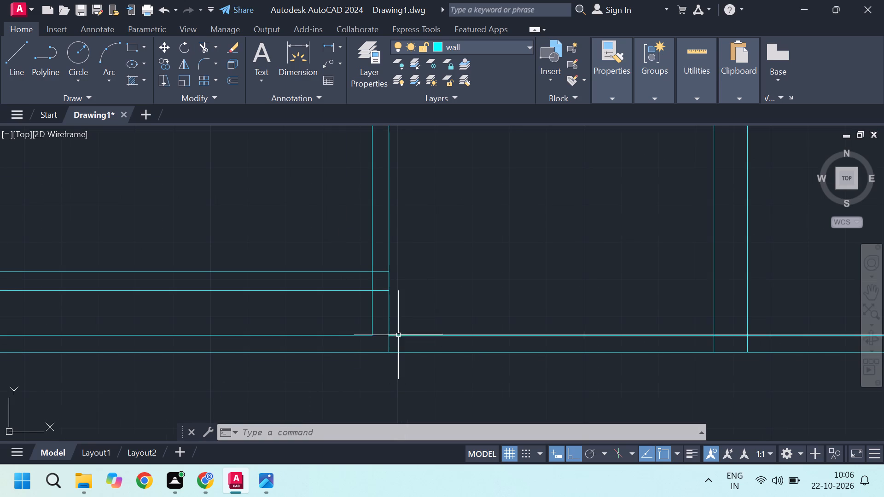
{"action": "scroll", "coordinate": [401, 335], "scroll_direction": "down", "scroll_amount": 2}
{"action": "scroll", "coordinate": [401, 335], "scroll_direction": "up", "scroll_amount": 2}
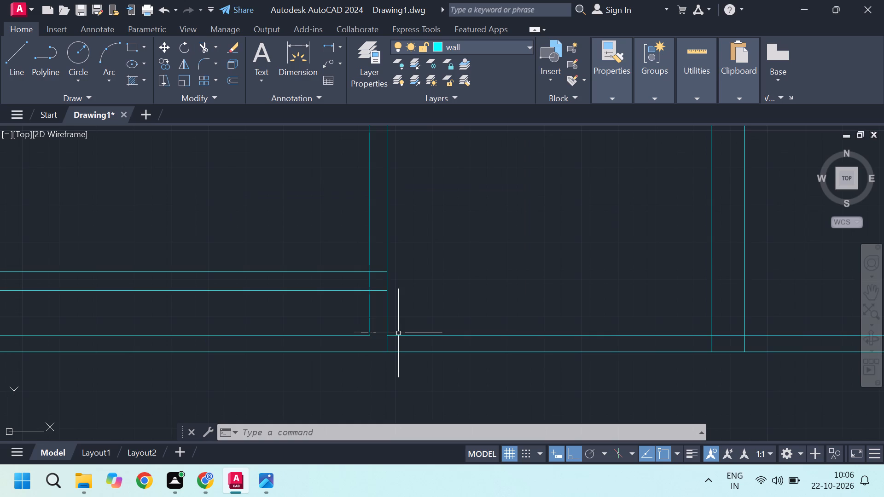
{"action": "scroll", "coordinate": [396, 333], "scroll_direction": "down", "scroll_amount": 2}
{"action": "middle_click_drag", "start_coordinate": [449, 312], "coordinate": [383, 364]}
{"action": "key", "text": "Escape"}
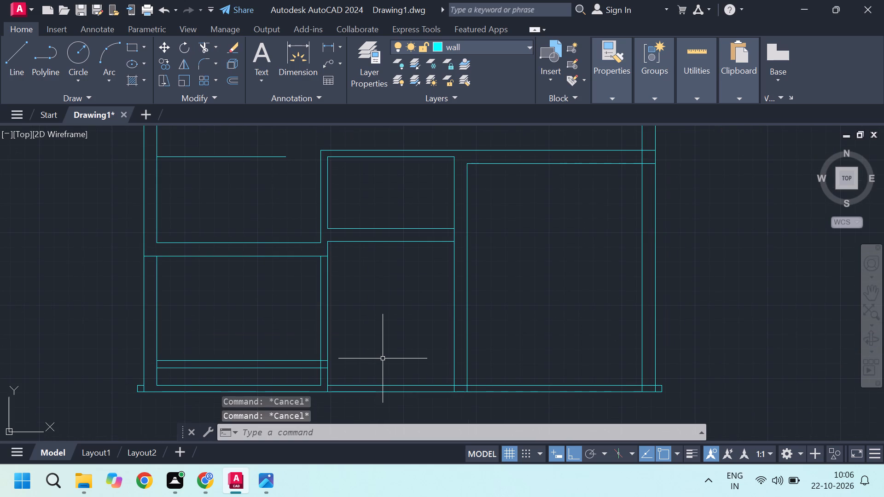
Trim off the vertical wall between the lower middle and right rooms below the cross wall, extending the cross wall's lower line to close the corner.
{"action": "type", "text": "tr"}
{"action": "key", "text": "Return"}
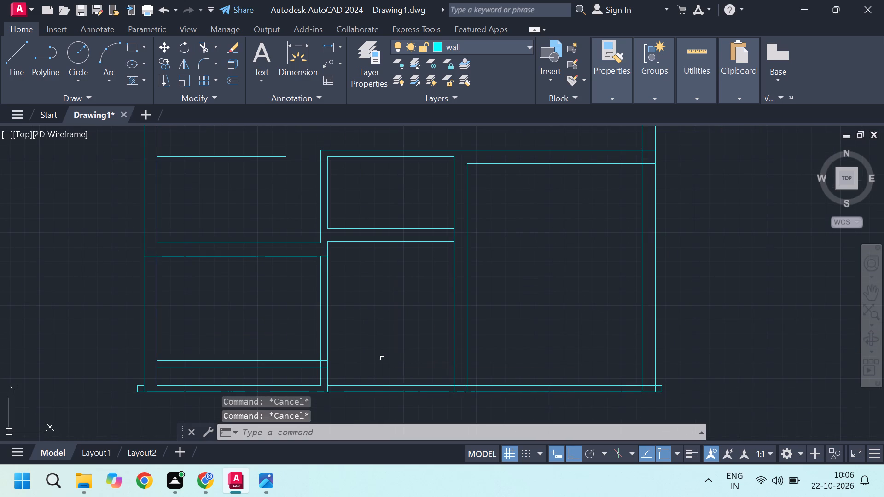
{"action": "left_click", "coordinate": [453, 338]}
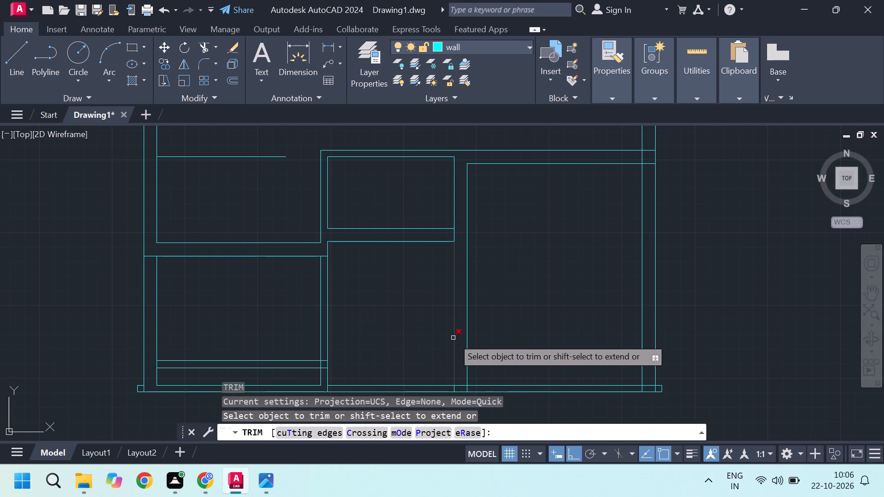
{"action": "scroll", "coordinate": [430, 329], "scroll_direction": "down", "scroll_amount": 1}
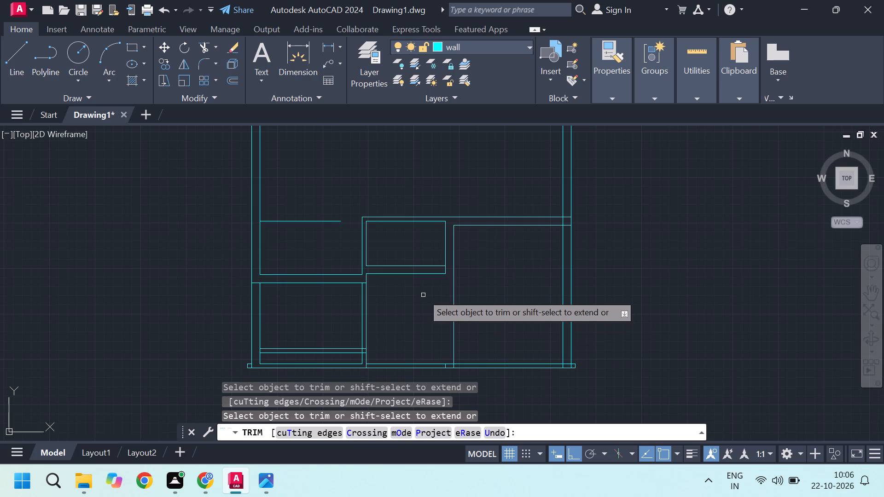
{"action": "scroll", "coordinate": [442, 273], "scroll_direction": "up", "scroll_amount": 1}
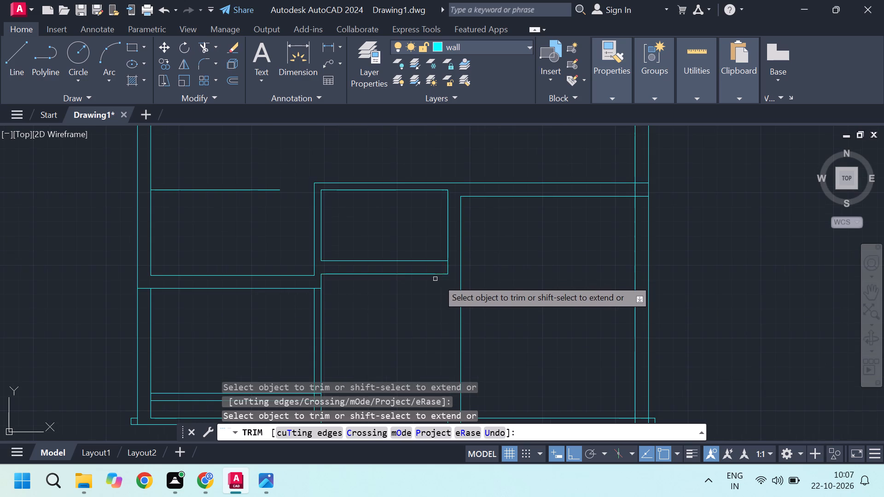
{"action": "scroll", "coordinate": [442, 275], "scroll_direction": "up", "scroll_amount": 2}
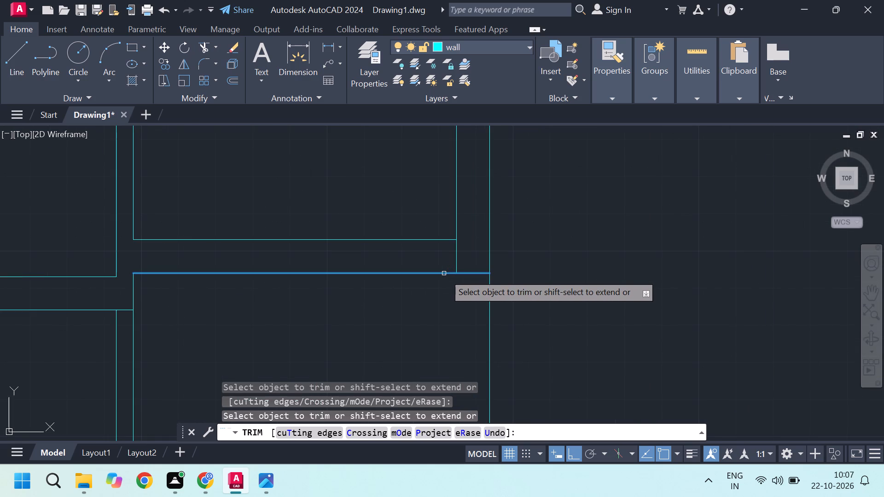
{"action": "left_click", "coordinate": [444, 273], "text": "shift"}
{"action": "left_click", "coordinate": [456, 257]}
{"action": "scroll", "coordinate": [458, 262], "scroll_direction": "down", "scroll_amount": 2}
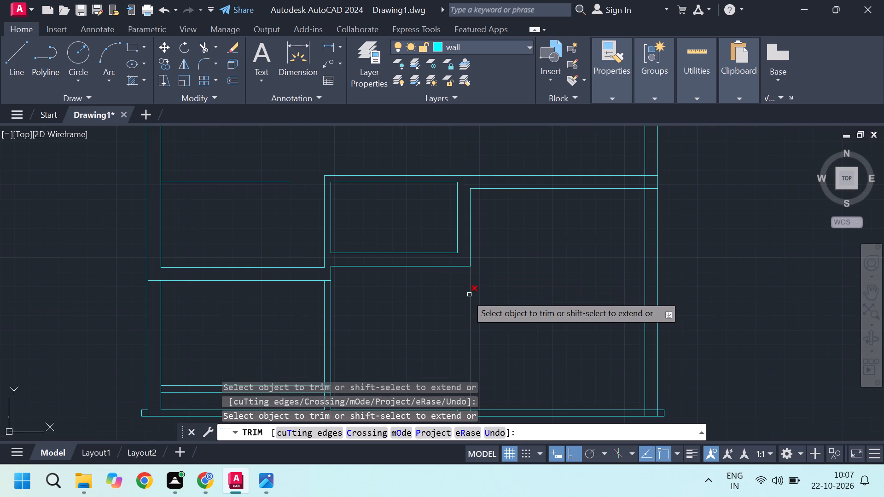
{"action": "left_click", "coordinate": [471, 295]}
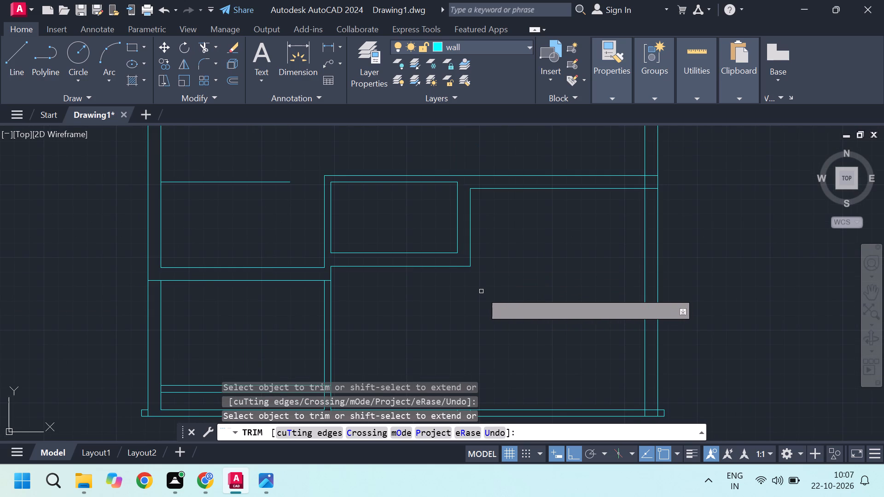
Examine the opened lower middle and right area against the rest of the floor plan.
{"action": "scroll", "coordinate": [473, 297], "scroll_direction": "down", "scroll_amount": 2}
{"action": "scroll", "coordinate": [438, 295], "scroll_direction": "up", "scroll_amount": 1}
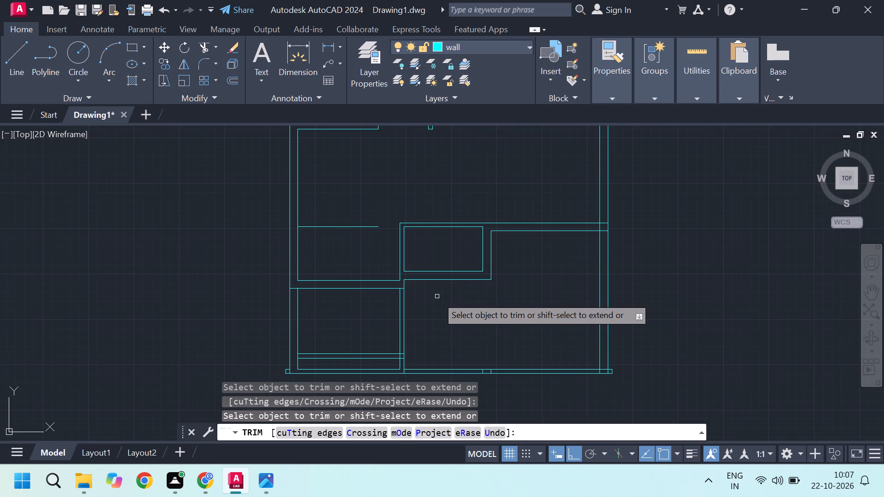
{"action": "scroll", "coordinate": [432, 306], "scroll_direction": "down", "scroll_amount": 1}
{"action": "scroll", "coordinate": [434, 261], "scroll_direction": "up", "scroll_amount": 2}
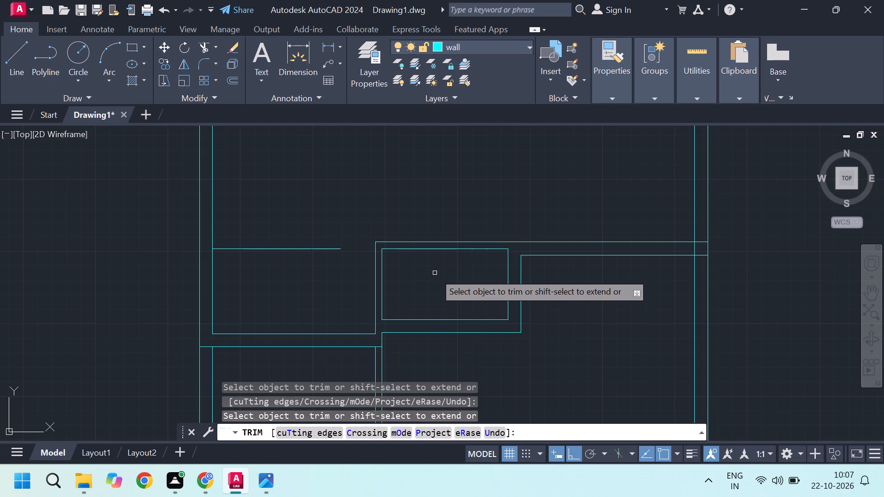
{"action": "scroll", "coordinate": [434, 277], "scroll_direction": "down", "scroll_amount": 3}
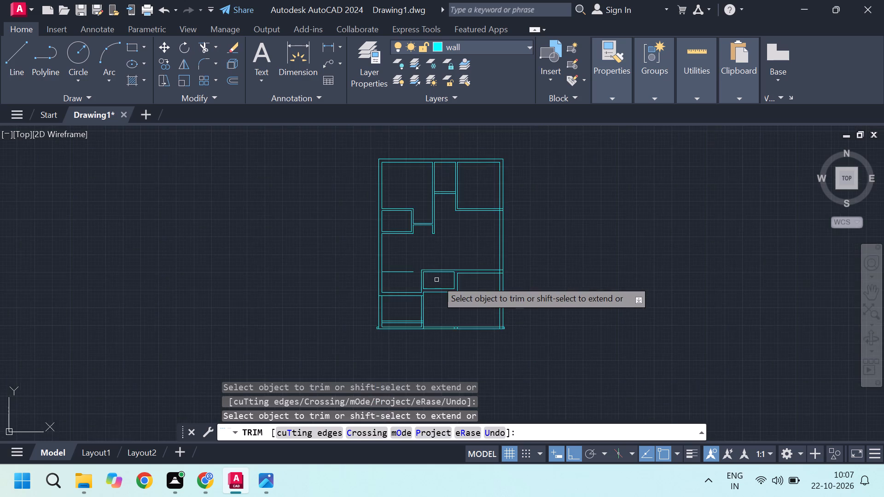
{"action": "scroll", "coordinate": [436, 280], "scroll_direction": "up", "scroll_amount": 2}
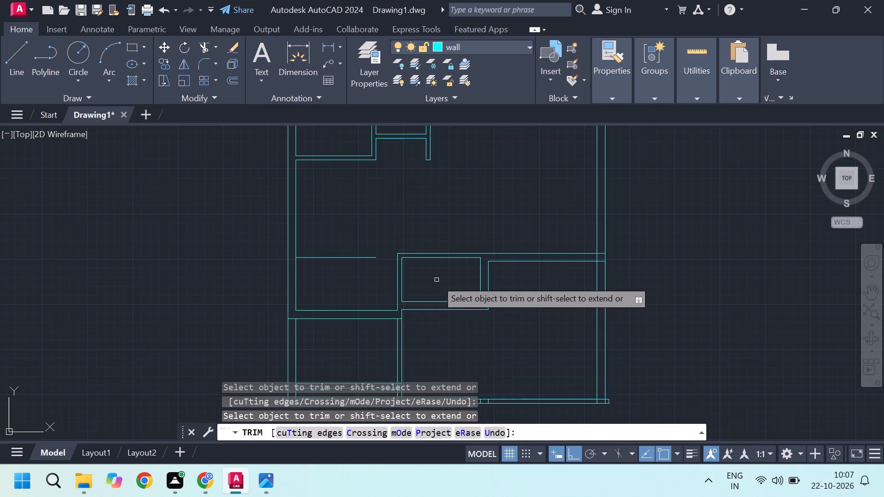
{"action": "scroll", "coordinate": [436, 281], "scroll_direction": "down", "scroll_amount": 2}
{"action": "scroll", "coordinate": [424, 316], "scroll_direction": "up", "scroll_amount": 3}
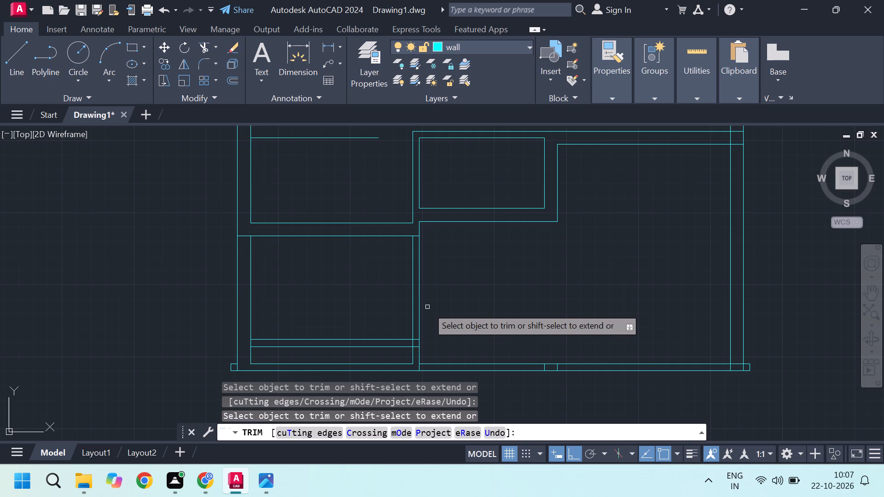
Examine the partition's lower end, where the two horizontal lines and the bottom outer wall meet it, for segments to trim.
{"action": "scroll", "coordinate": [417, 302], "scroll_direction": "down", "scroll_amount": 1}
{"action": "scroll", "coordinate": [409, 320], "scroll_direction": "up", "scroll_amount": 2}
{"action": "middle_click_drag", "start_coordinate": [441, 358], "coordinate": [447, 335]}
{"action": "scroll", "coordinate": [445, 334], "scroll_direction": "up", "scroll_amount": 2}
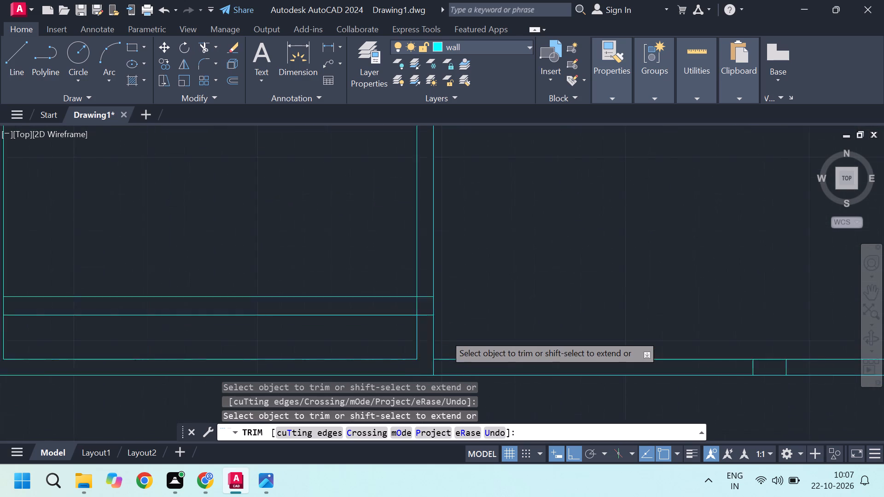
{"action": "scroll", "coordinate": [454, 335], "scroll_direction": "down", "scroll_amount": 1}
{"action": "scroll", "coordinate": [442, 340], "scroll_direction": "up", "scroll_amount": 1}
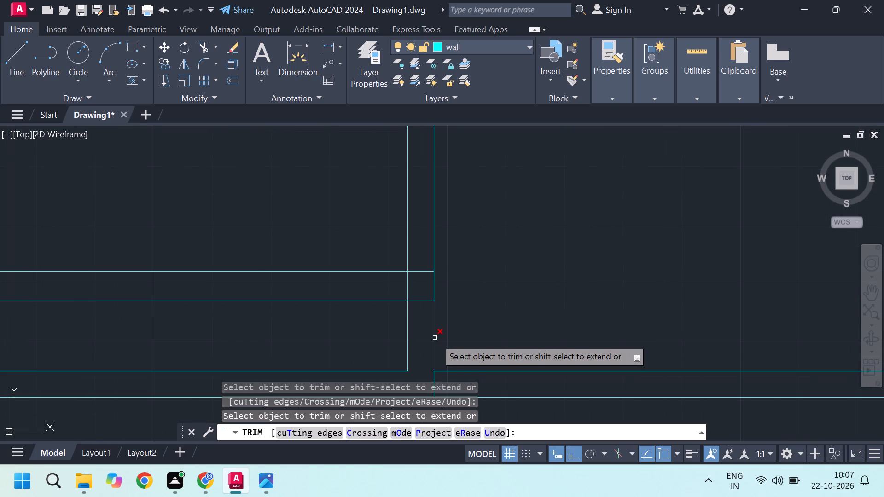
{"action": "scroll", "coordinate": [434, 336], "scroll_direction": "down", "scroll_amount": 2}
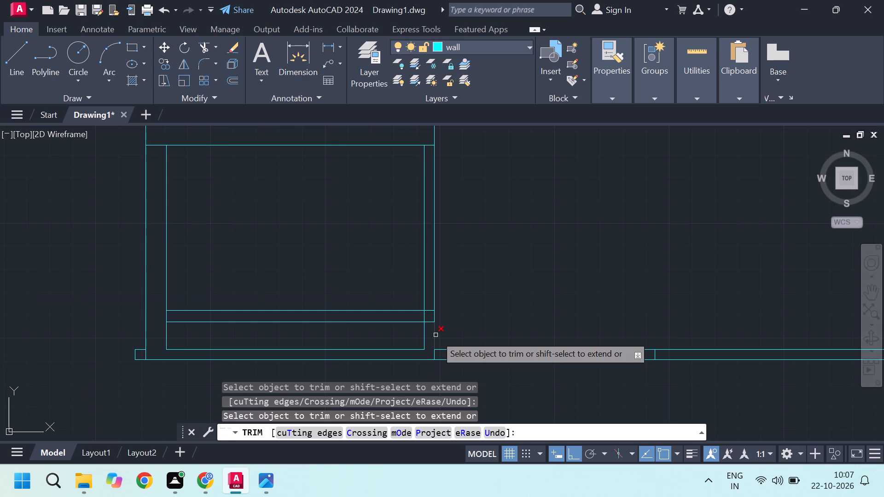
{"action": "scroll", "coordinate": [436, 335], "scroll_direction": "up", "scroll_amount": 2}
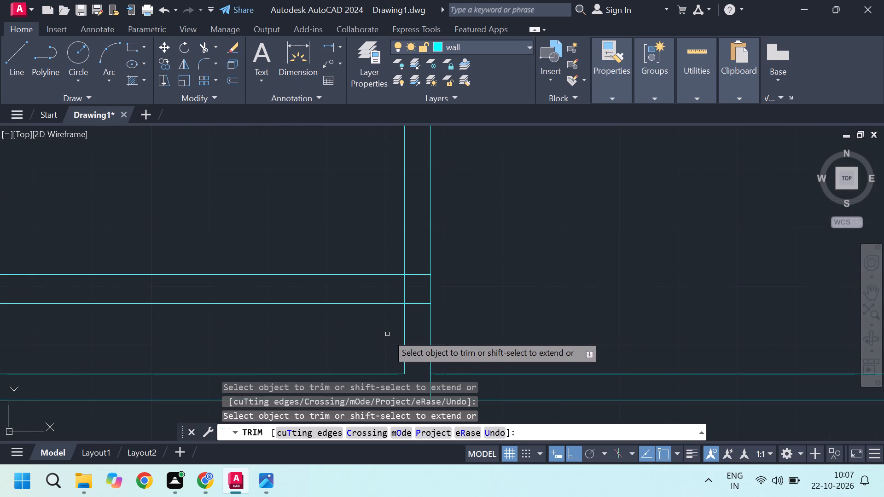
{"action": "scroll", "coordinate": [444, 339], "scroll_direction": "down", "scroll_amount": 2}
{"action": "scroll", "coordinate": [431, 339], "scroll_direction": "up", "scroll_amount": 2}
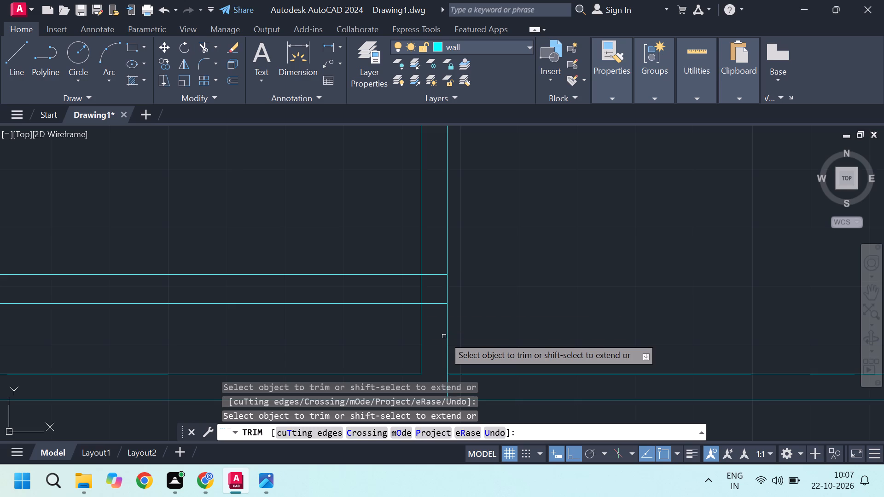
{"action": "scroll", "coordinate": [325, 249], "scroll_direction": "down", "scroll_amount": 1}
{"action": "scroll", "coordinate": [400, 312], "scroll_direction": "down", "scroll_amount": 1}
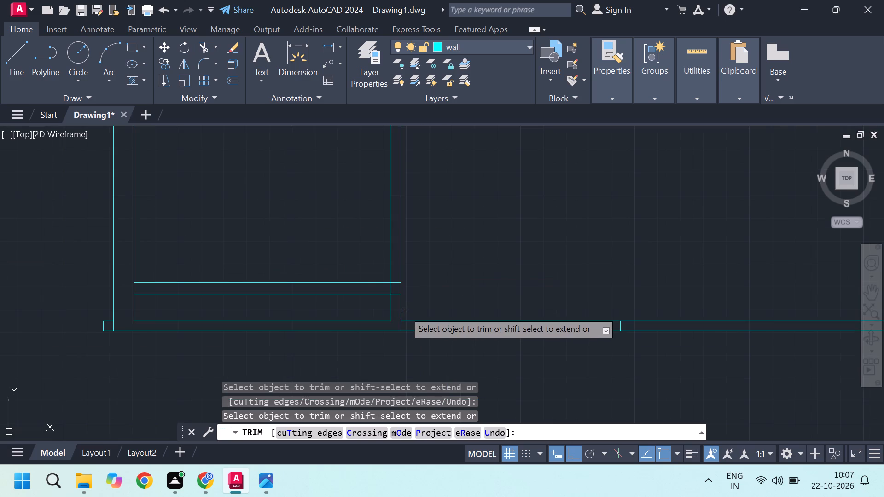
Trim both partition lines below the lower left room's bottom wall, plus the short leftover piece inside the bottom outer wall.
{"action": "scroll", "coordinate": [416, 302], "scroll_direction": "down", "scroll_amount": 1}
{"action": "scroll", "coordinate": [411, 307], "scroll_direction": "up", "scroll_amount": 2}
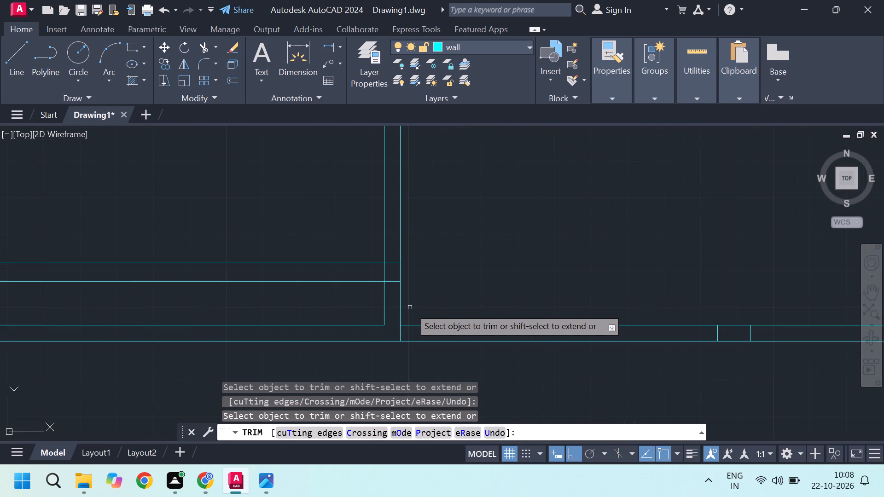
{"action": "scroll", "coordinate": [413, 309], "scroll_direction": "up", "scroll_amount": 2}
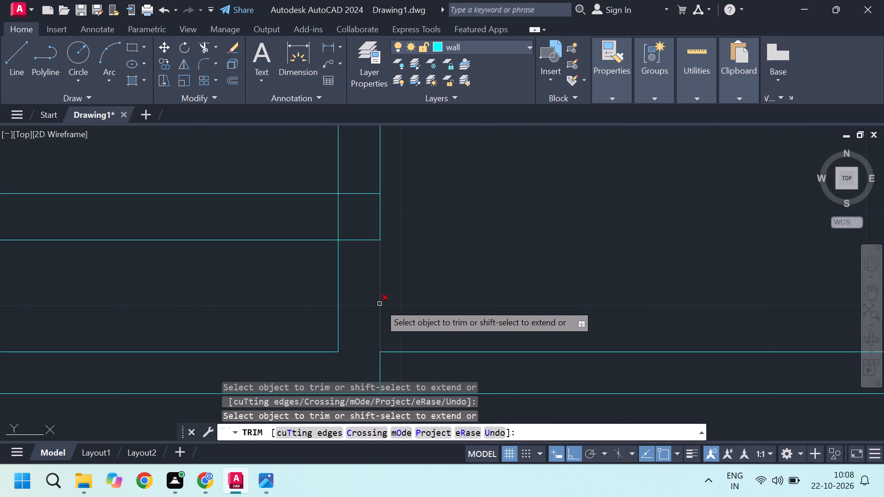
{"action": "left_click", "coordinate": [379, 304]}
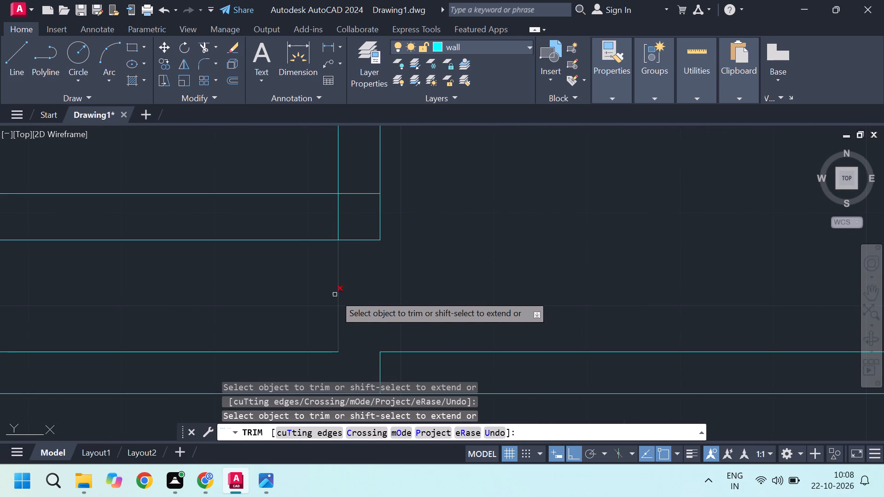
{"action": "left_click", "coordinate": [335, 295]}
{"action": "left_click", "coordinate": [356, 304]}
{"action": "scroll", "coordinate": [373, 305], "scroll_direction": "down", "scroll_amount": 2}
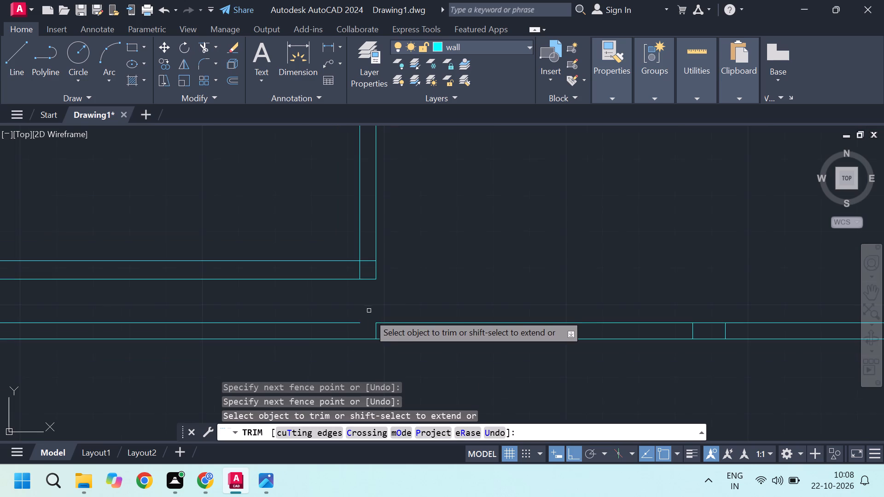
{"action": "scroll", "coordinate": [369, 316], "scroll_direction": "up", "scroll_amount": 2}
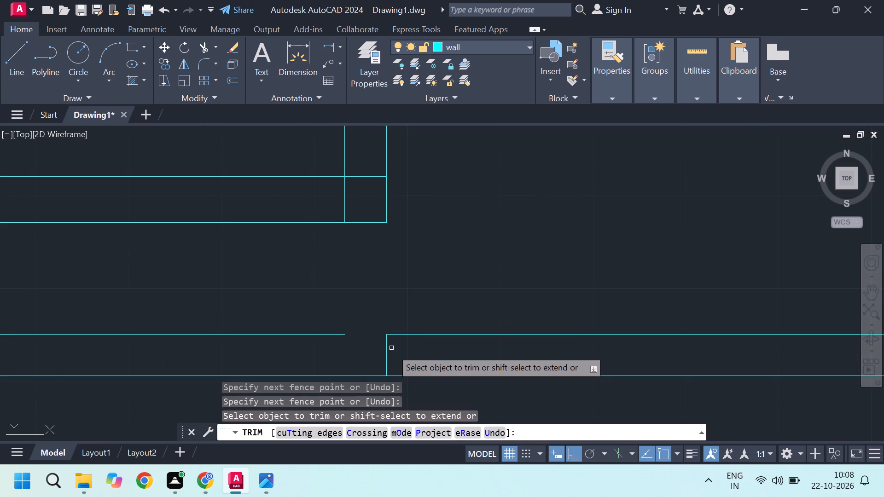
{"action": "left_click", "coordinate": [384, 350]}
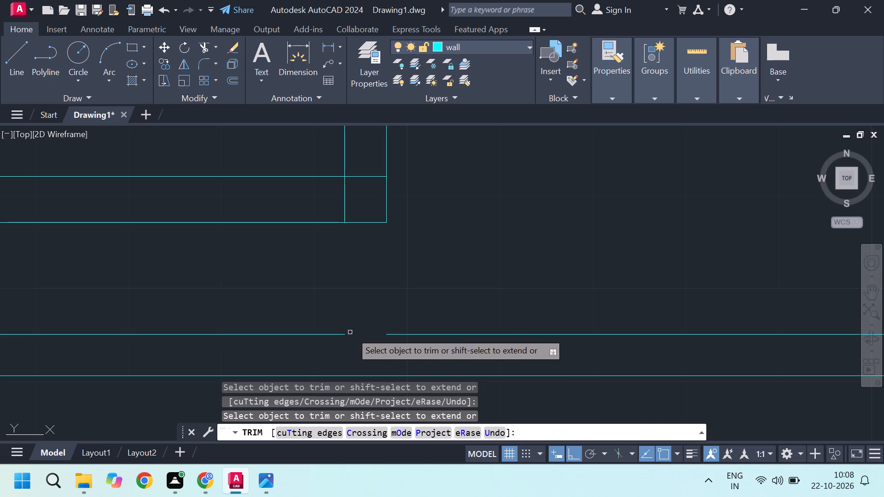
{"action": "key", "text": "Escape"}
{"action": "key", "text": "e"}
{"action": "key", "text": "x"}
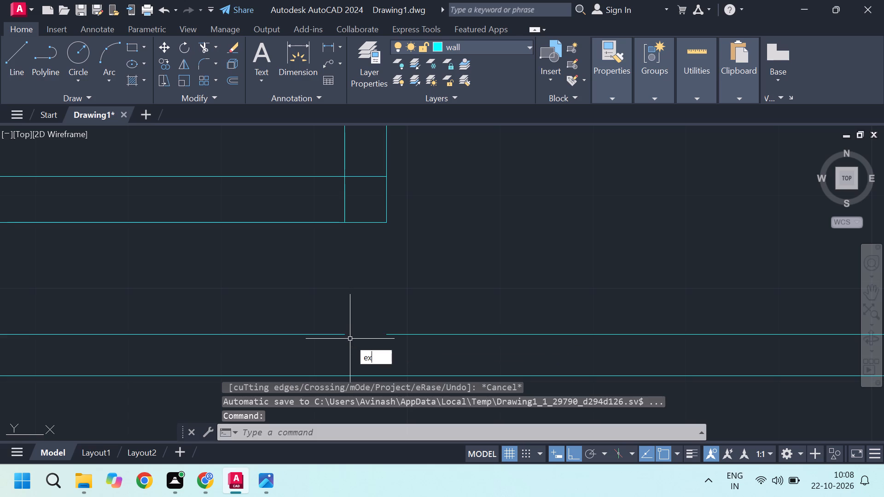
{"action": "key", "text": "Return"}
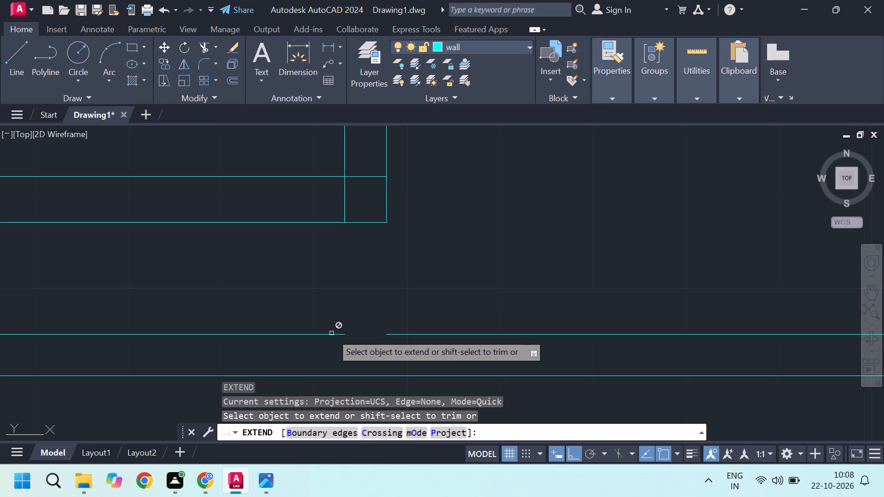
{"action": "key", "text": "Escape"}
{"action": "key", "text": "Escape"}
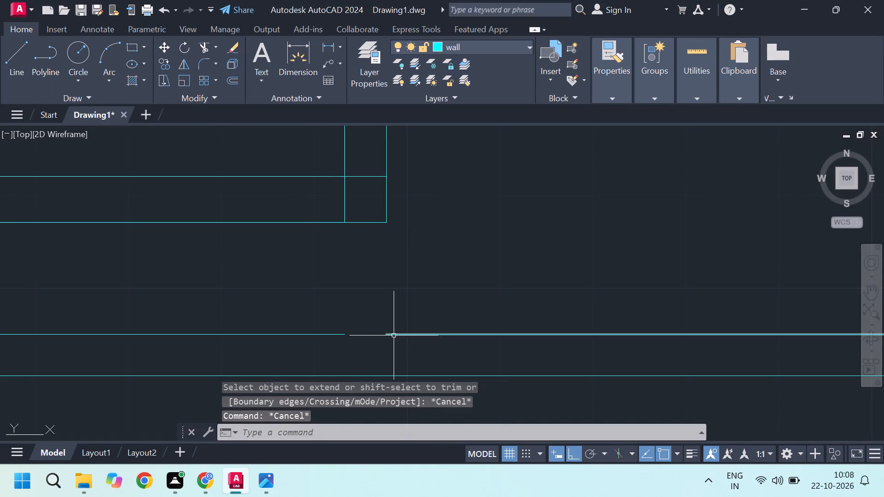
Draw a horizontal line bridging the gap in the bottom outer wall's inner line where the partition was trimmed off.
{"action": "key", "text": "l"}
{"action": "key", "text": "Return"}
{"action": "left_click", "coordinate": [384, 333]}
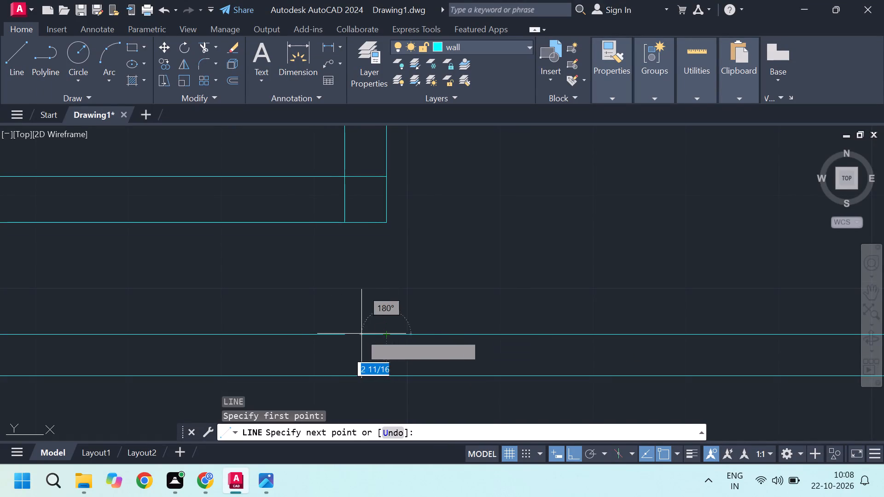
{"action": "left_click", "coordinate": [342, 335]}
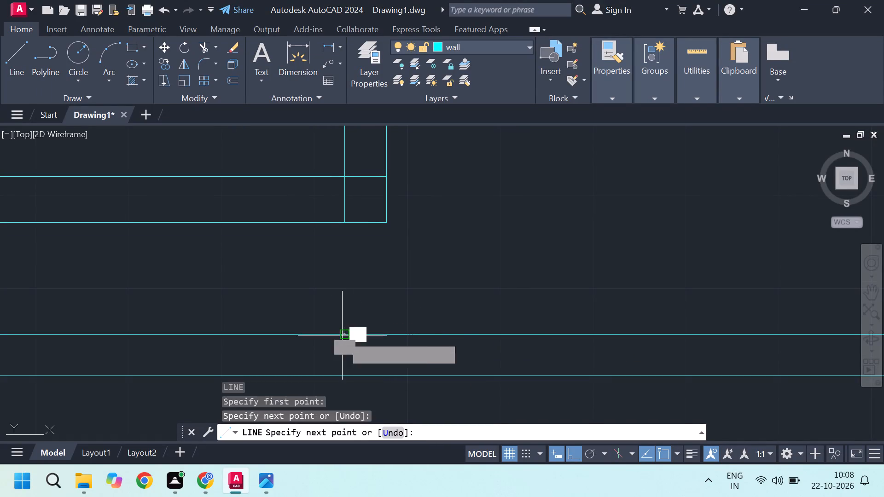
{"action": "key", "text": "Escape"}
Trim the two short vertical lines crossing the bottom outer wall below the lower middle room's right wall.
{"action": "scroll", "coordinate": [515, 318], "scroll_direction": "down", "scroll_amount": 4}
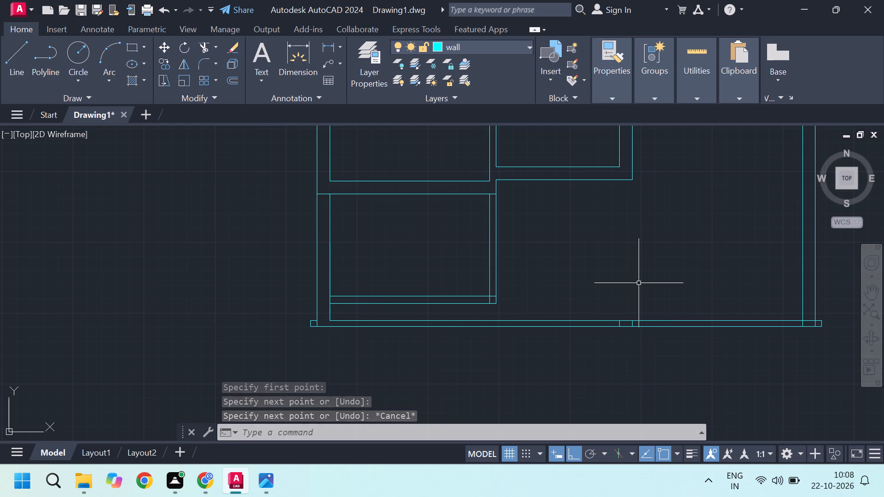
{"action": "scroll", "coordinate": [639, 284], "scroll_direction": "up", "scroll_amount": 1}
{"action": "scroll", "coordinate": [656, 340], "scroll_direction": "up", "scroll_amount": 2}
{"action": "type", "text": "rtr"}
{"action": "key", "text": "BackSpace"}
{"action": "key", "text": "BackSpace"}
{"action": "key", "text": "BackSpace"}
{"action": "key", "text": "BackSpace"}
{"action": "key", "text": "BackSpace"}
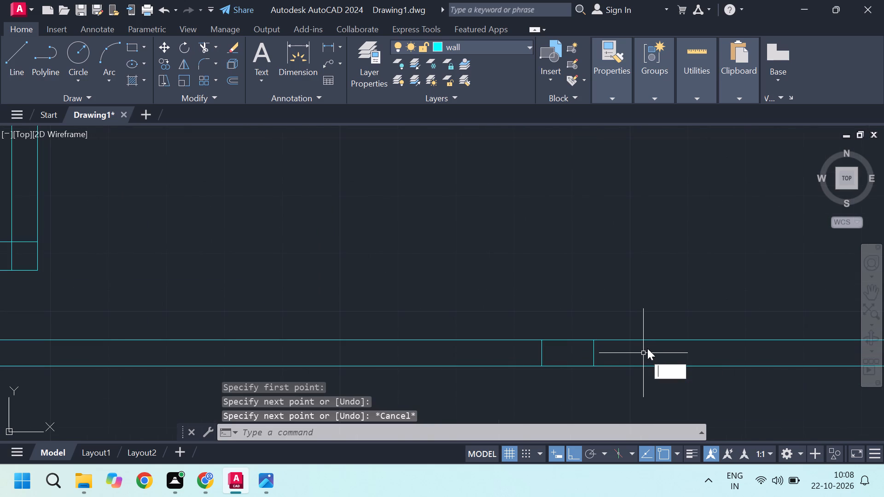
{"action": "key", "text": "t"}
{"action": "key", "text": "r"}
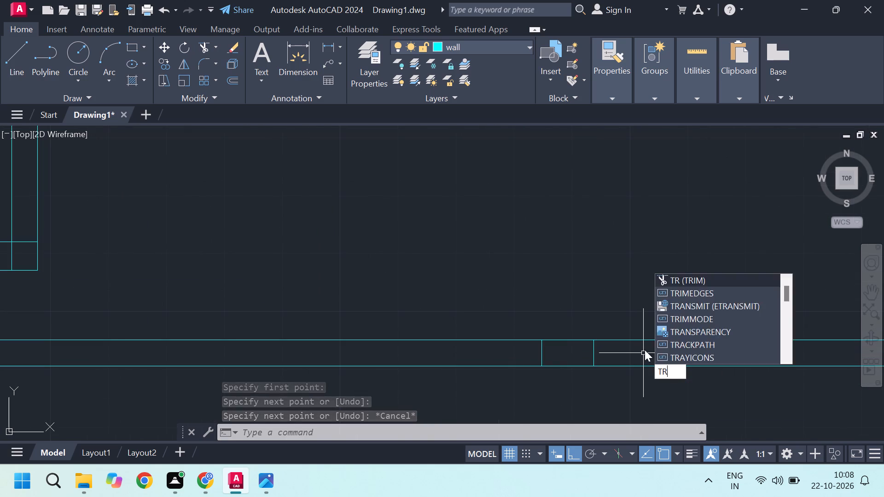
{"action": "key", "text": "Return"}
{"action": "scroll", "coordinate": [611, 348], "scroll_direction": "up", "scroll_amount": 1}
{"action": "left_click", "coordinate": [593, 358]}
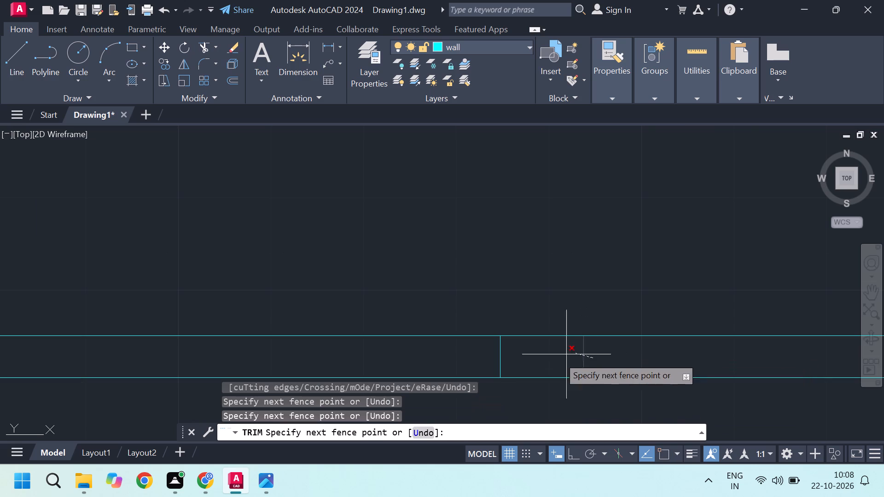
{"action": "left_click", "coordinate": [494, 348]}
{"action": "key", "text": "Escape"}
Erase the three short leftover segments projecting outside the floor plan's lower-left corner.
{"action": "scroll", "coordinate": [664, 301], "scroll_direction": "down", "scroll_amount": 4}
{"action": "middle_click_drag", "start_coordinate": [664, 301], "coordinate": [656, 309]}
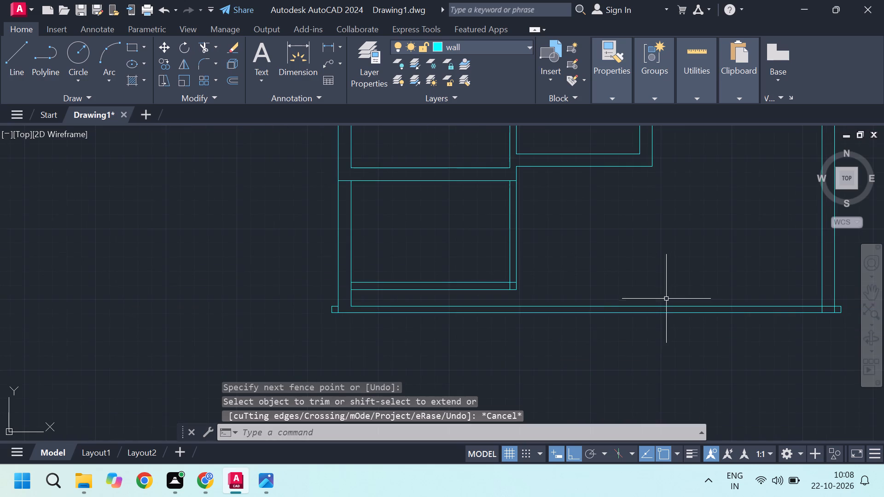
{"action": "middle_click_drag", "start_coordinate": [656, 309], "coordinate": [632, 322]}
{"action": "scroll", "coordinate": [529, 311], "scroll_direction": "down", "scroll_amount": 1}
{"action": "middle_click_drag", "start_coordinate": [587, 343], "coordinate": [539, 366]}
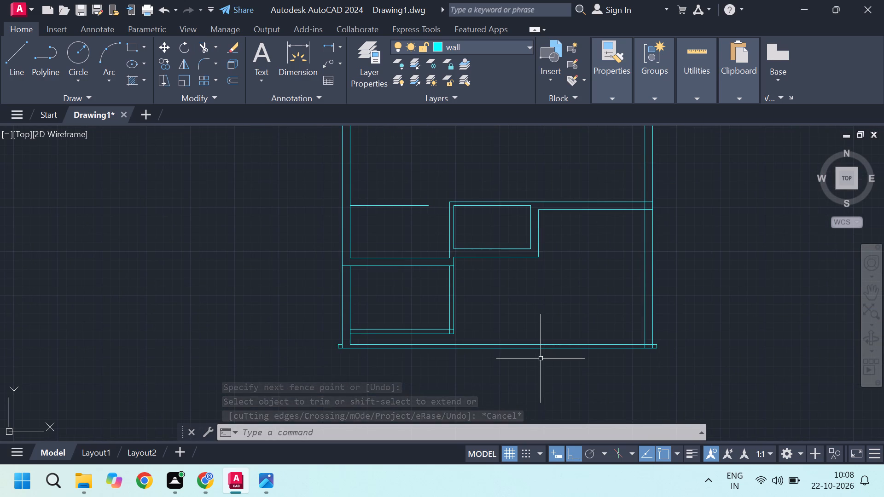
{"action": "scroll", "coordinate": [357, 356], "scroll_direction": "up", "scroll_amount": 2}
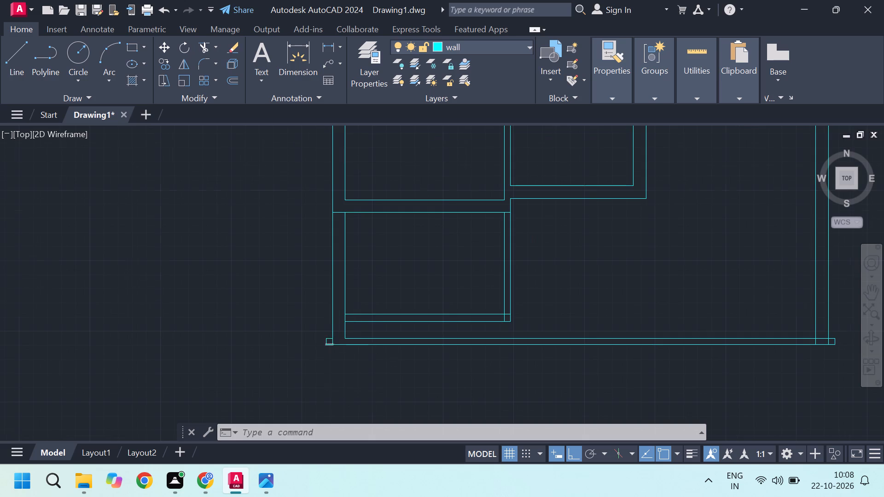
{"action": "scroll", "coordinate": [328, 346], "scroll_direction": "up", "scroll_amount": 2}
{"action": "left_click", "coordinate": [293, 283]}
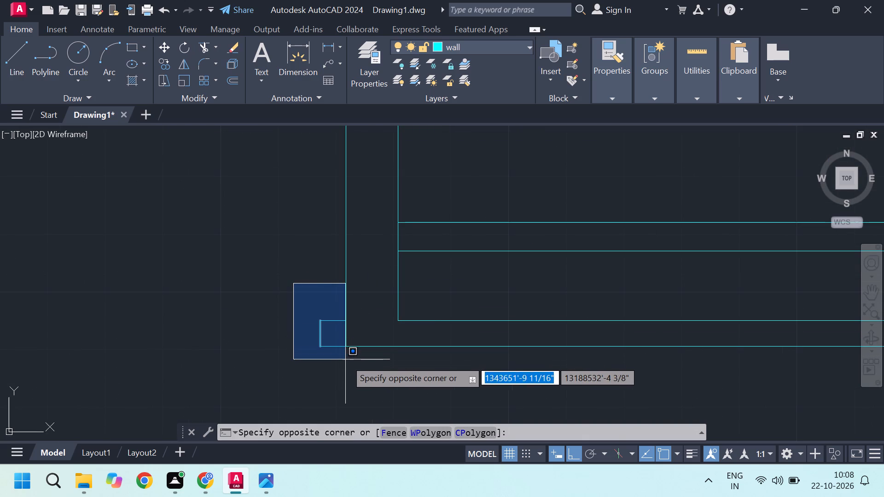
{"action": "left_click", "coordinate": [349, 361]}
{"action": "key", "text": "Delete"}
Erase the short leftover segments projecting outside the floor plan's lower-right corner.
{"action": "scroll", "coordinate": [240, 320], "scroll_direction": "down", "scroll_amount": 3}
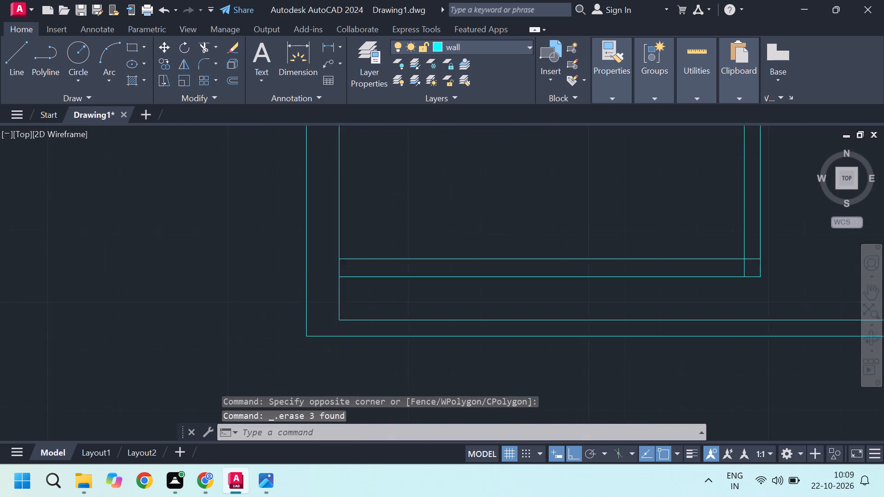
{"action": "scroll", "coordinate": [240, 320], "scroll_direction": "down", "scroll_amount": 1}
{"action": "scroll", "coordinate": [621, 342], "scroll_direction": "up", "scroll_amount": 2}
{"action": "left_click", "coordinate": [444, 272]}
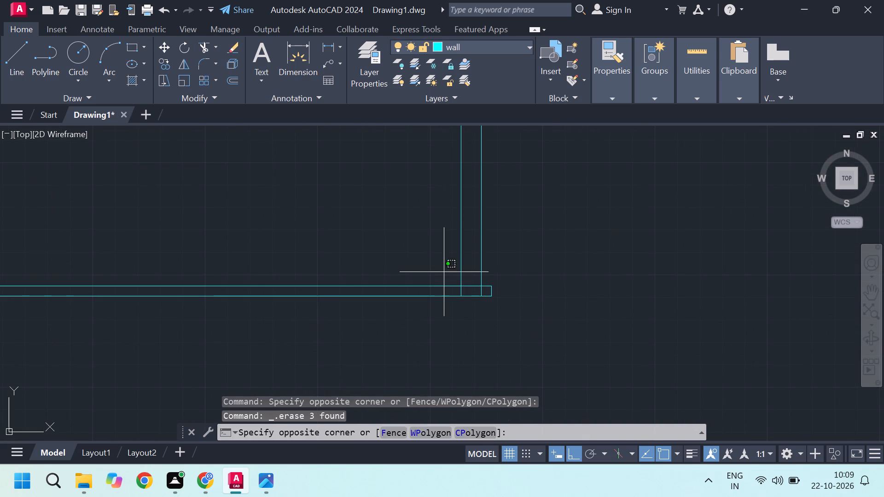
{"action": "key", "text": "Escape"}
{"action": "scroll", "coordinate": [504, 299], "scroll_direction": "up", "scroll_amount": 2}
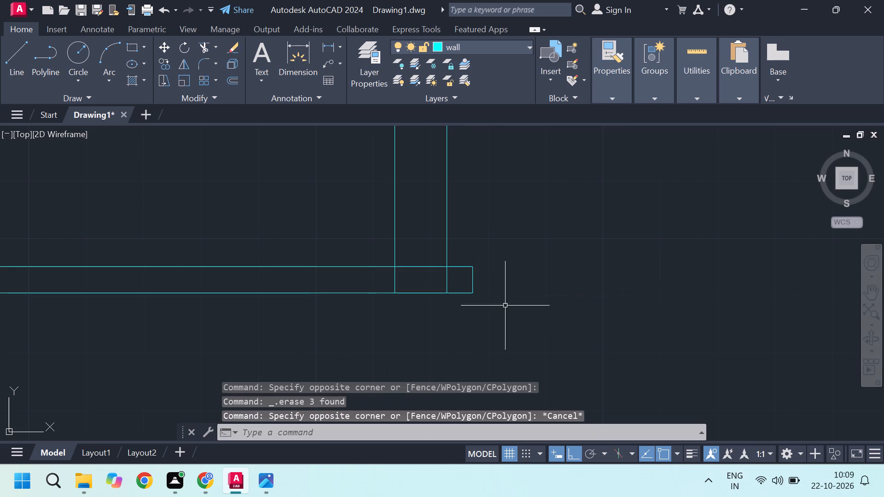
{"action": "left_click_drag", "start_coordinate": [511, 318], "coordinate": [504, 315]}
{"action": "left_click", "coordinate": [459, 244]}
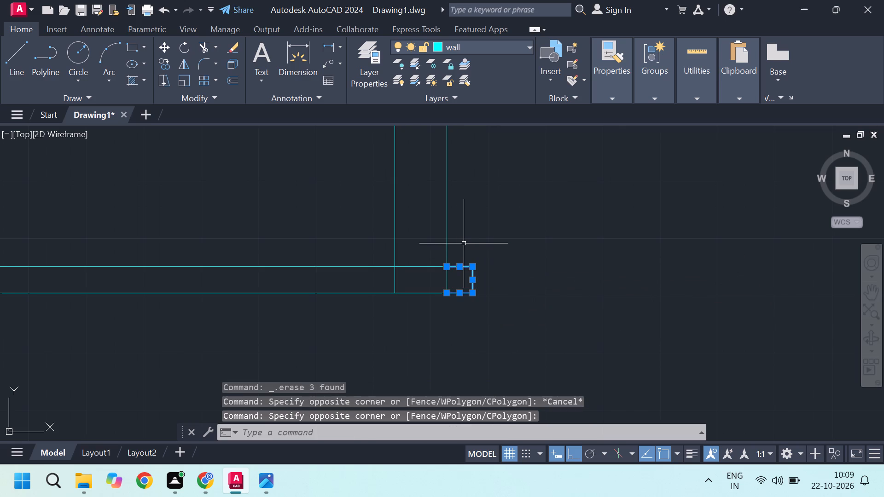
{"action": "key", "text": "Delete"}
Examine the cleaned-up lower rooms and outer wall corners against the rest of the floor plan.
{"action": "scroll", "coordinate": [536, 312], "scroll_direction": "down", "scroll_amount": 4}
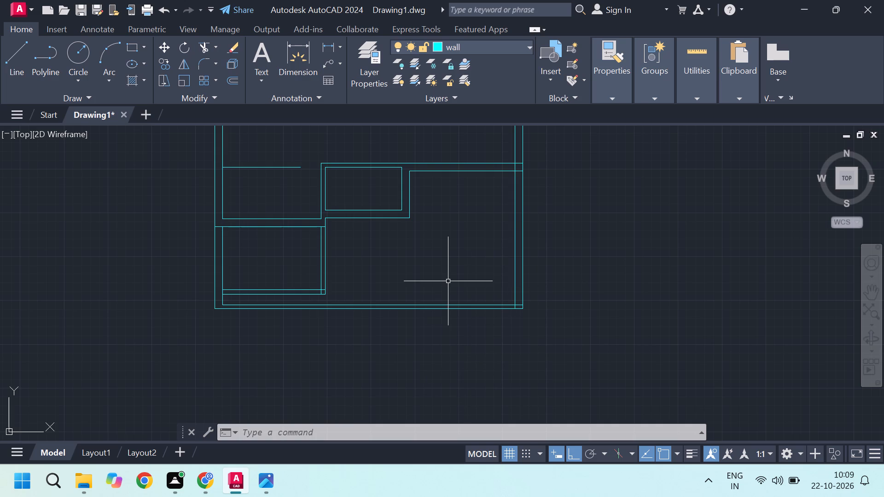
{"action": "scroll", "coordinate": [395, 179], "scroll_direction": "down", "scroll_amount": 3}
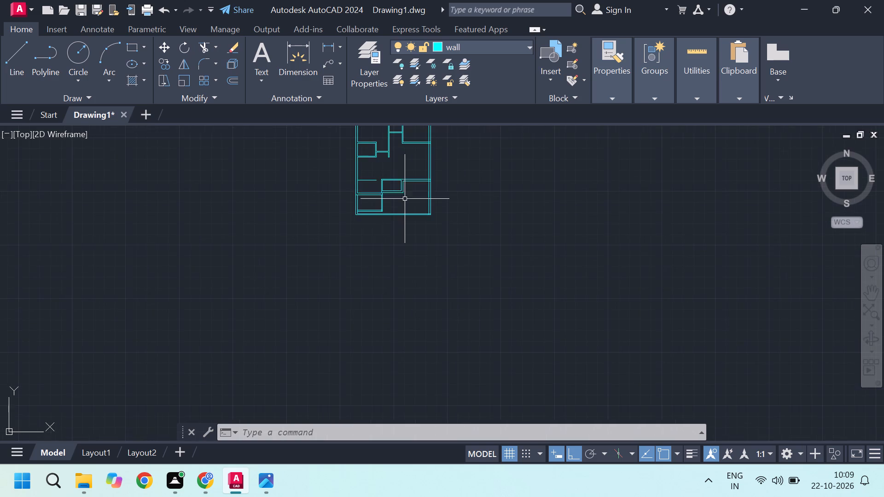
{"action": "scroll", "coordinate": [359, 214], "scroll_direction": "up", "scroll_amount": 2}
{"action": "middle_click_drag", "start_coordinate": [404, 192], "coordinate": [401, 247]}
{"action": "scroll", "coordinate": [409, 242], "scroll_direction": "up", "scroll_amount": 2}
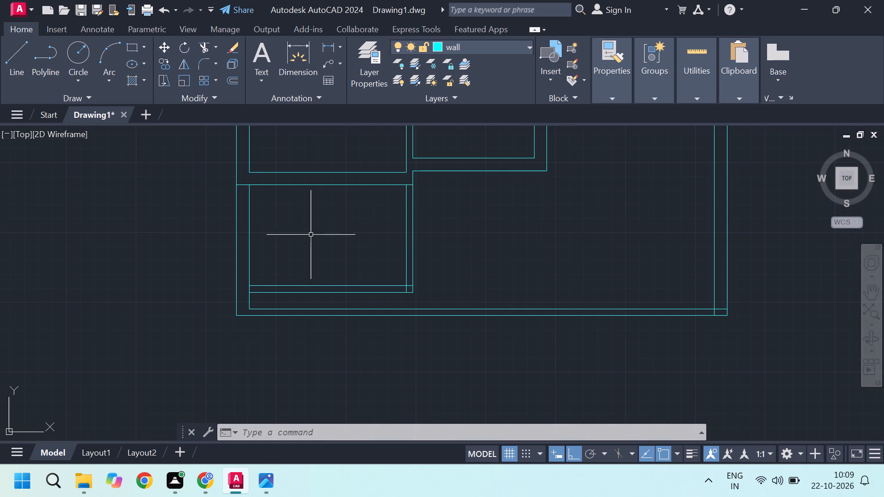
{"action": "scroll", "coordinate": [319, 245], "scroll_direction": "down", "scroll_amount": 1}
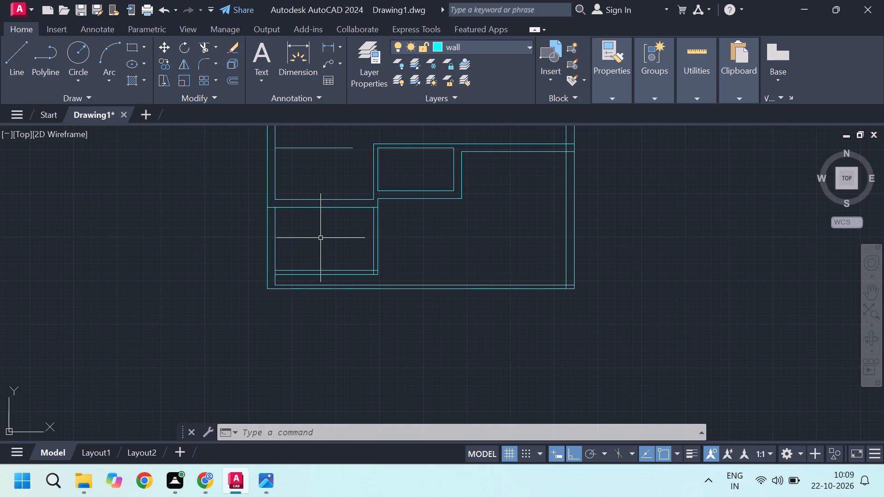
{"action": "scroll", "coordinate": [298, 233], "scroll_direction": "up", "scroll_amount": 2}
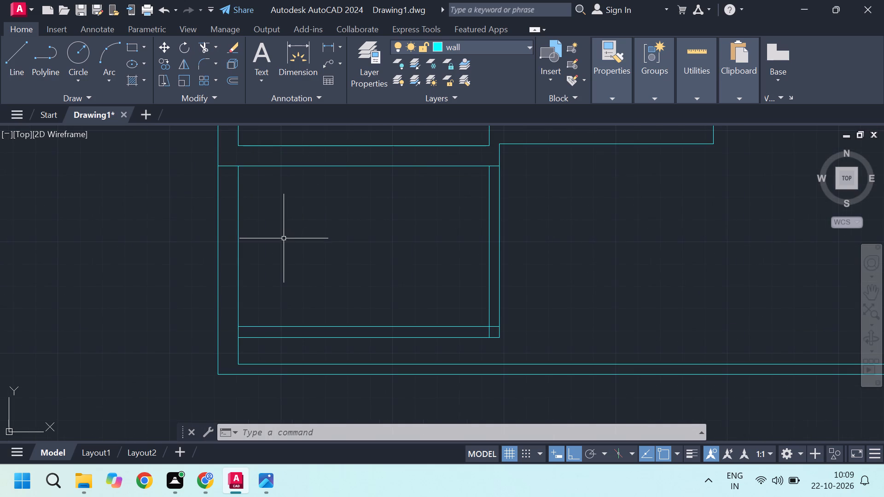
{"action": "scroll", "coordinate": [283, 225], "scroll_direction": "down", "scroll_amount": 2}
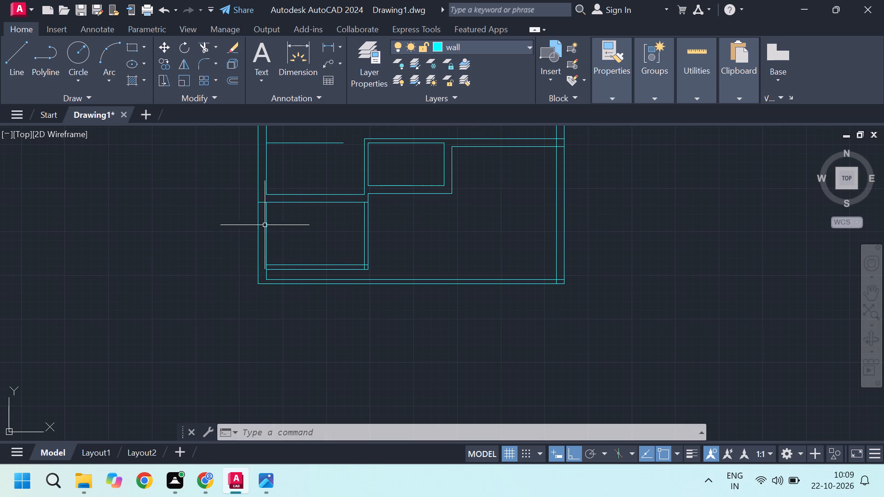
{"action": "scroll", "coordinate": [278, 229], "scroll_direction": "down", "scroll_amount": 1}
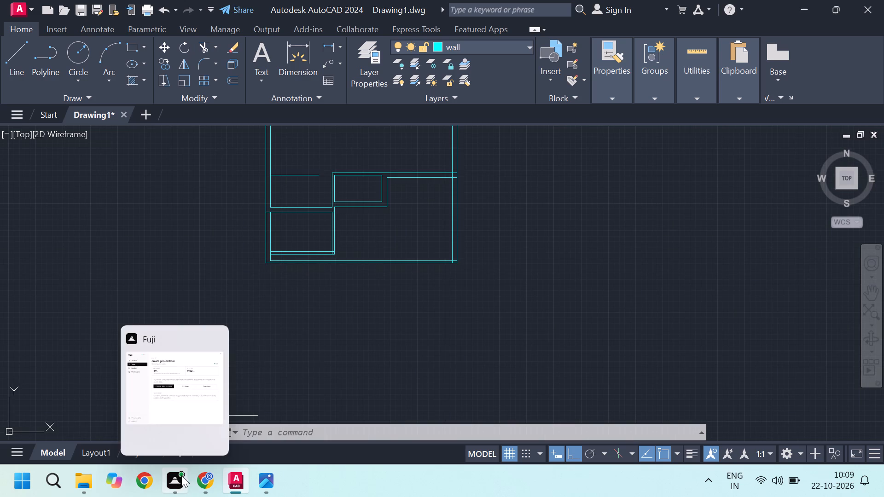
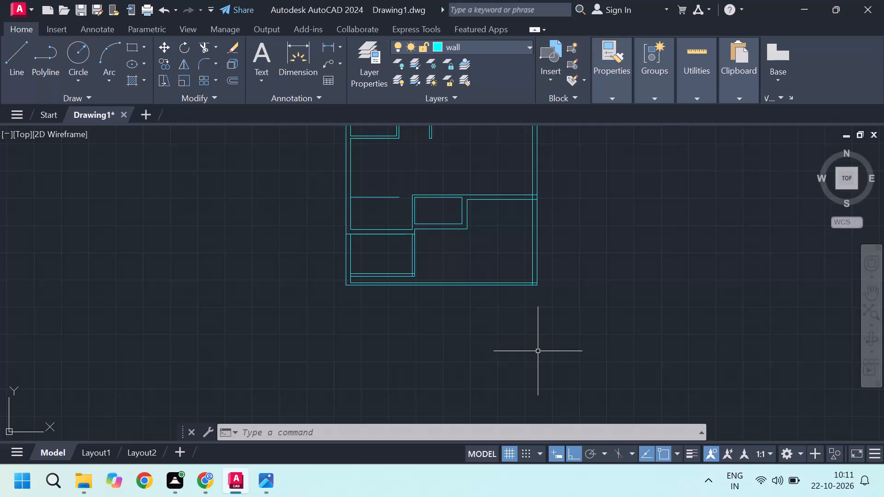
Measure the inner width and height of the small middle room using temporary lines from its upper-left inner corner.
{"action": "scroll", "coordinate": [455, 233], "scroll_direction": "up", "scroll_amount": 3}
{"action": "middle_click_drag", "start_coordinate": [494, 295], "coordinate": [522, 343]}
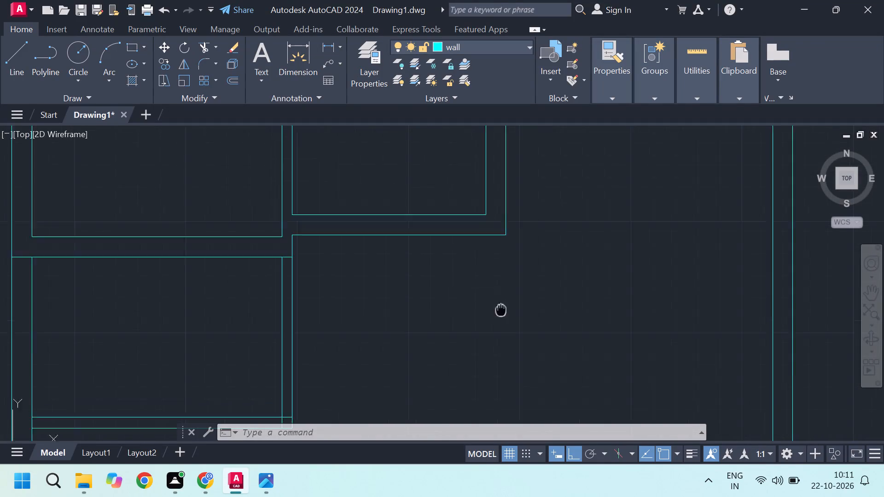
{"action": "middle_click_drag", "start_coordinate": [522, 343], "coordinate": [530, 353]}
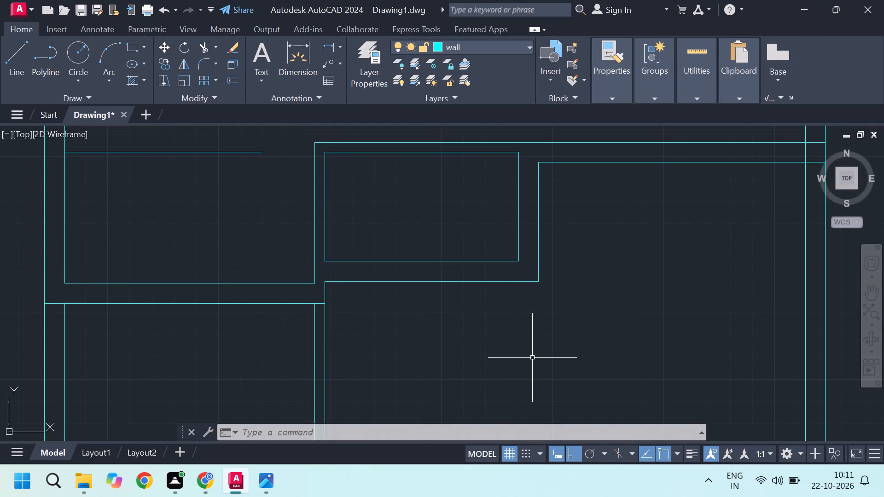
{"action": "scroll", "coordinate": [570, 348], "scroll_direction": "down", "scroll_amount": 2}
{"action": "scroll", "coordinate": [495, 289], "scroll_direction": "up", "scroll_amount": 2}
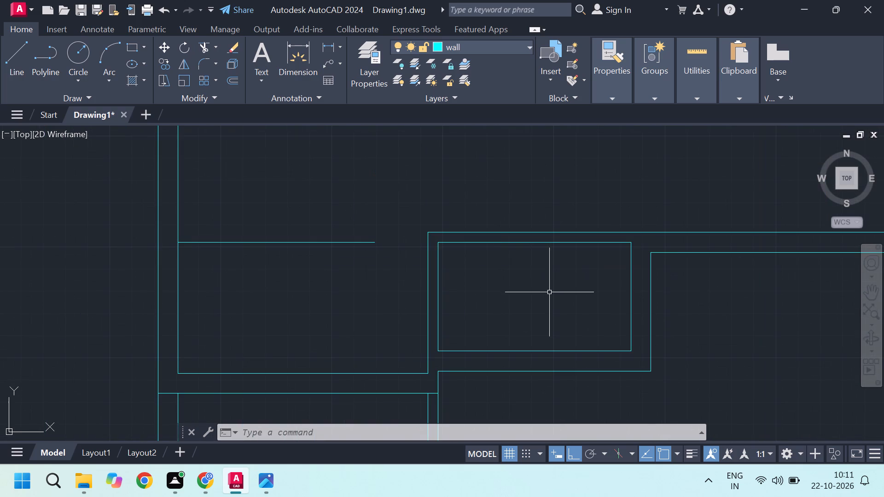
{"action": "scroll", "coordinate": [439, 243], "scroll_direction": "up", "scroll_amount": 1}
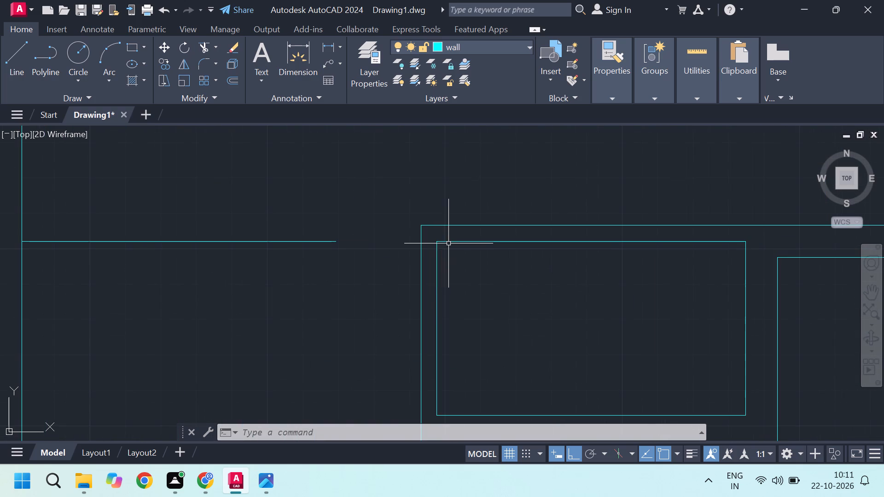
{"action": "key", "text": "l"}
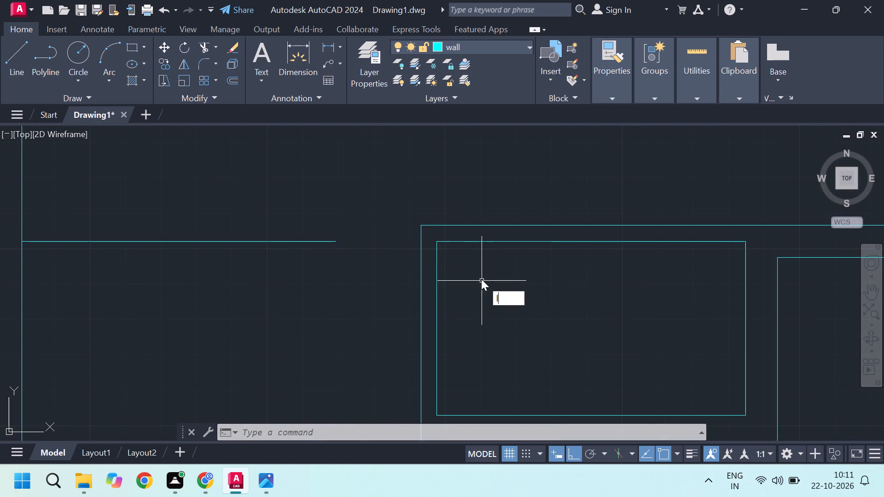
{"action": "key", "text": "Return"}
{"action": "left_click", "coordinate": [437, 243]}
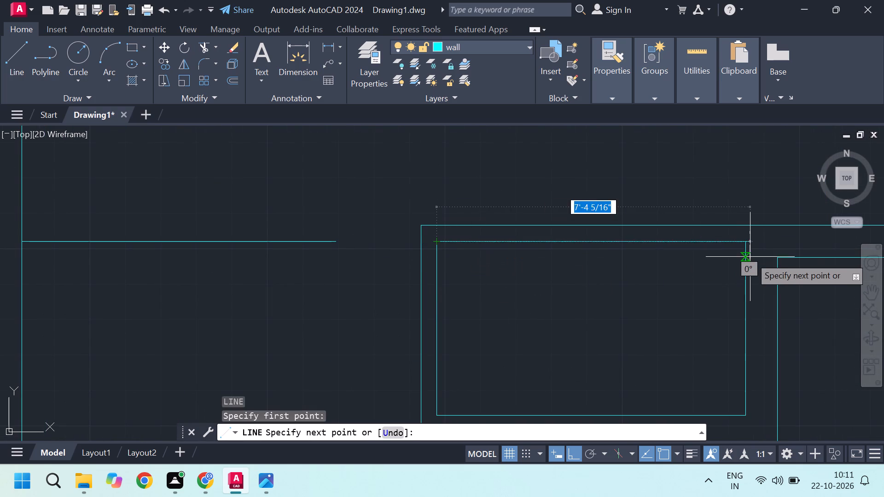
{"action": "key", "text": "Escape"}
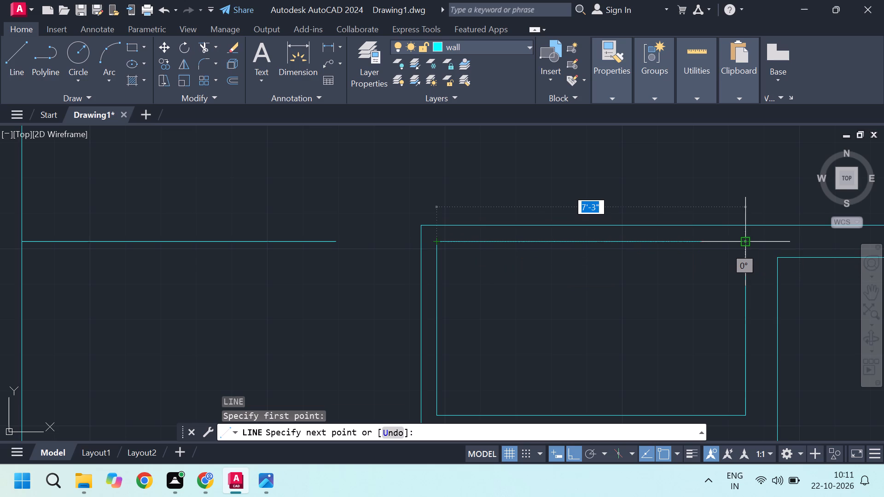
{"action": "scroll", "coordinate": [629, 254], "scroll_direction": "down", "scroll_amount": 2}
{"action": "scroll", "coordinate": [594, 292], "scroll_direction": "up", "scroll_amount": 1}
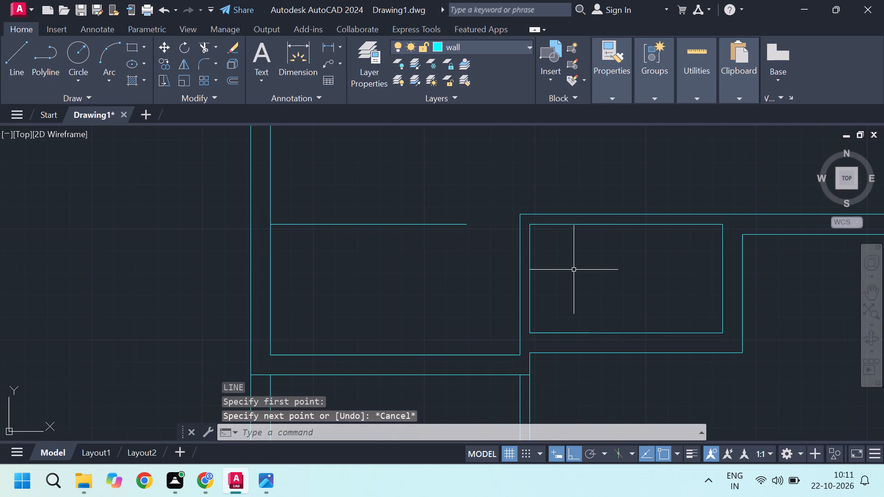
{"action": "key", "text": "l"}
{"action": "key", "text": "Return"}
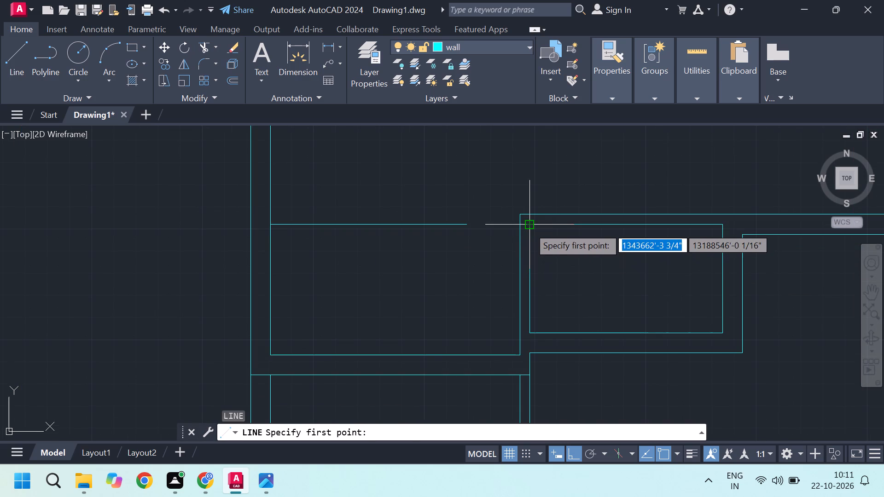
{"action": "left_click", "coordinate": [529, 227]}
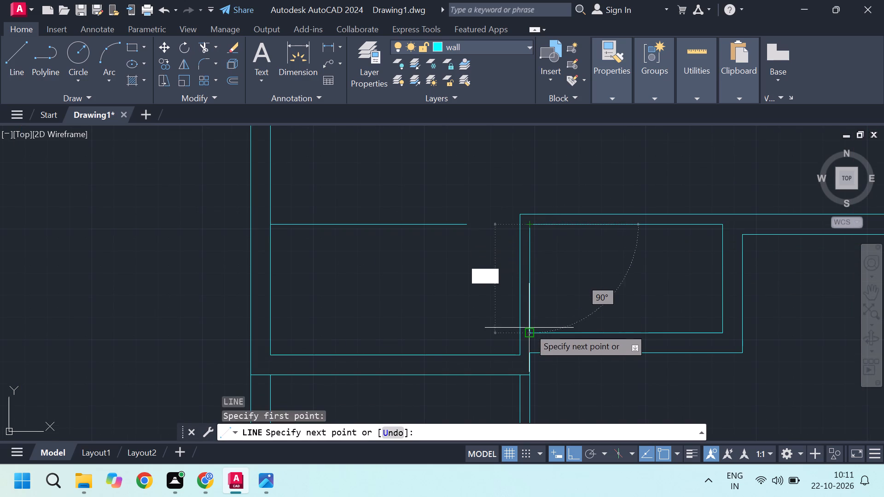
{"action": "scroll", "coordinate": [533, 332], "scroll_direction": "up", "scroll_amount": 3}
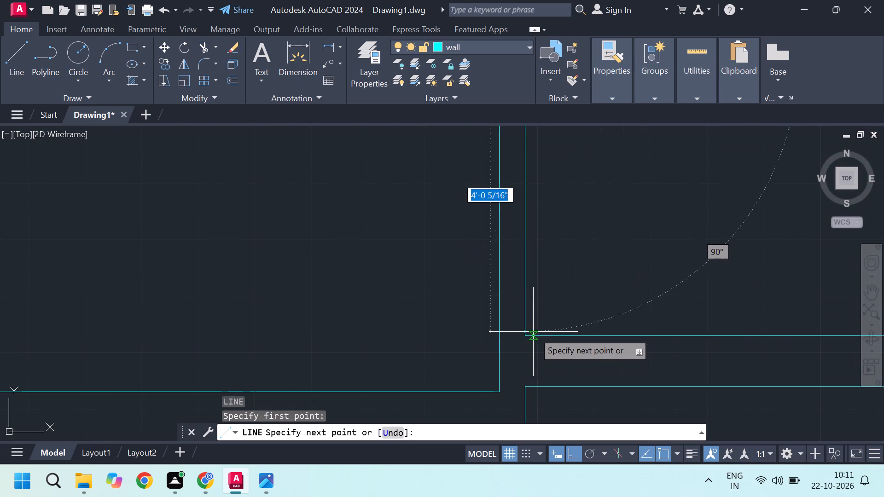
{"action": "key", "text": "Escape"}
{"action": "scroll", "coordinate": [532, 332], "scroll_direction": "down", "scroll_amount": 5}
{"action": "scroll", "coordinate": [548, 312], "scroll_direction": "up", "scroll_amount": 2}
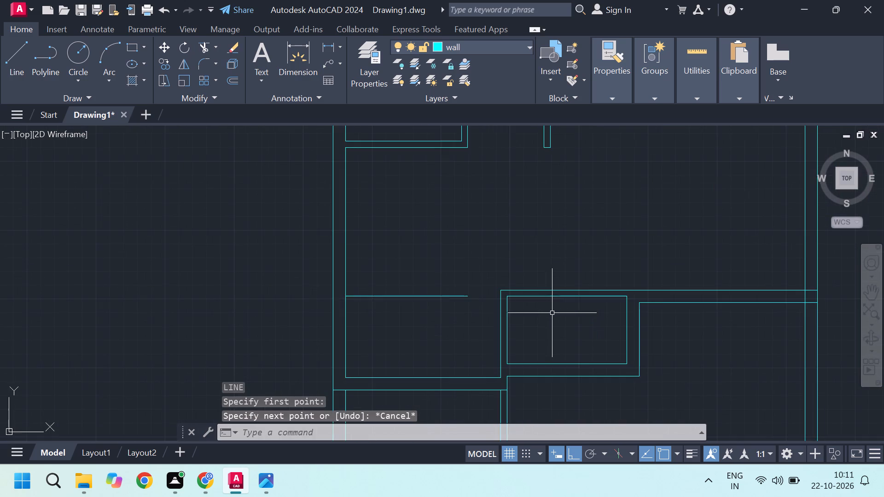
Examine the wall lines of the bottom-left room and how they meet the neighbouring rooms.
{"action": "scroll", "coordinate": [570, 324], "scroll_direction": "down", "scroll_amount": 1}
{"action": "scroll", "coordinate": [581, 324], "scroll_direction": "up", "scroll_amount": 2}
{"action": "scroll", "coordinate": [579, 328], "scroll_direction": "down", "scroll_amount": 2}
{"action": "middle_click_drag", "start_coordinate": [582, 338], "coordinate": [575, 319]}
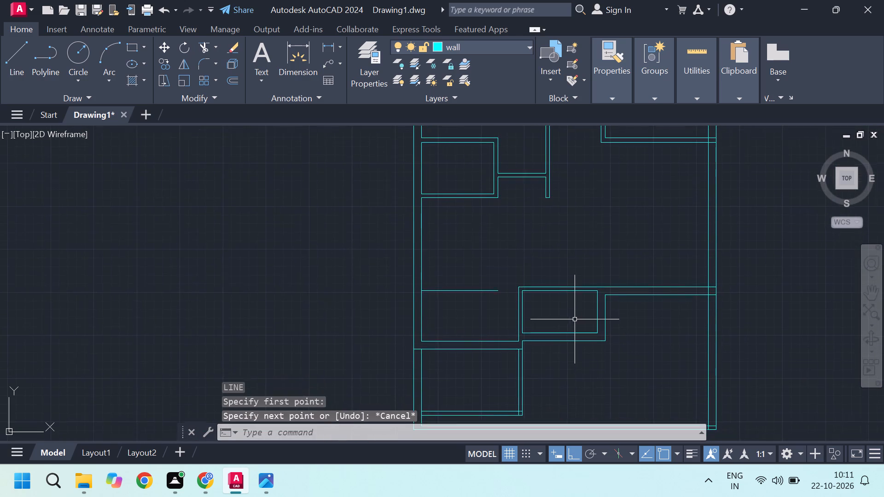
{"action": "scroll", "coordinate": [570, 320], "scroll_direction": "up", "scroll_amount": 1}
{"action": "middle_click_drag", "start_coordinate": [535, 357], "coordinate": [602, 298]}
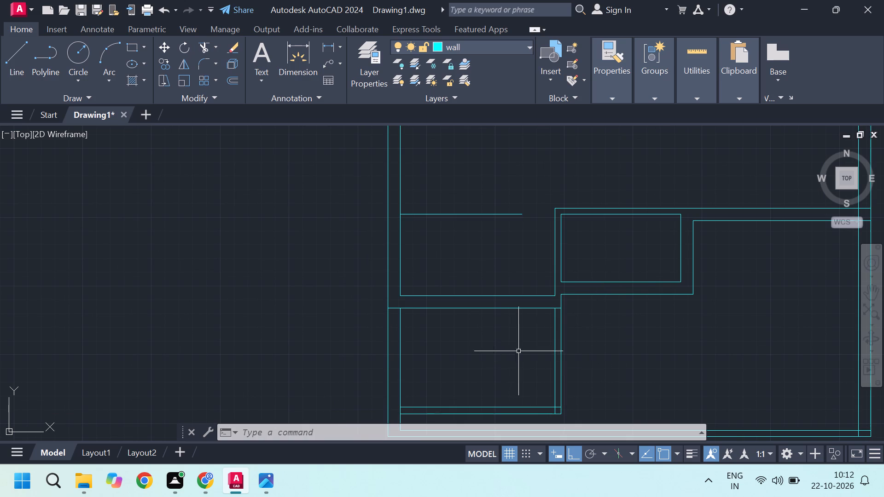
{"action": "middle_click_drag", "start_coordinate": [564, 368], "coordinate": [604, 334]}
{"action": "scroll", "coordinate": [575, 333], "scroll_direction": "up", "scroll_amount": 1}
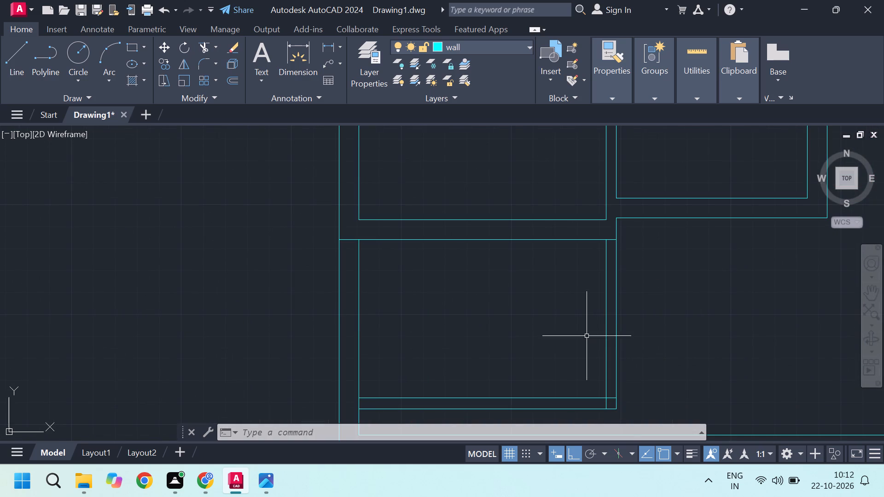
{"action": "scroll", "coordinate": [587, 334], "scroll_direction": "up", "scroll_amount": 2}
{"action": "scroll", "coordinate": [587, 332], "scroll_direction": "down", "scroll_amount": 1}
{"action": "scroll", "coordinate": [600, 289], "scroll_direction": "down", "scroll_amount": 1}
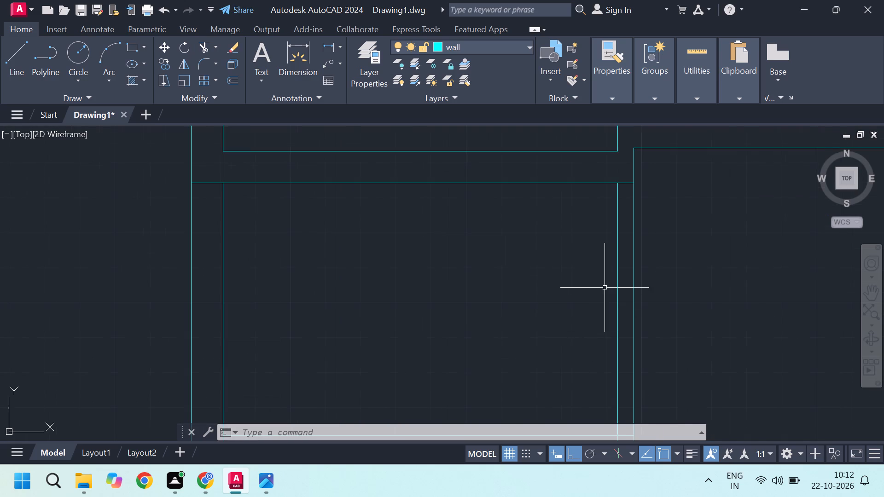
{"action": "scroll", "coordinate": [613, 273], "scroll_direction": "up", "scroll_amount": 1}
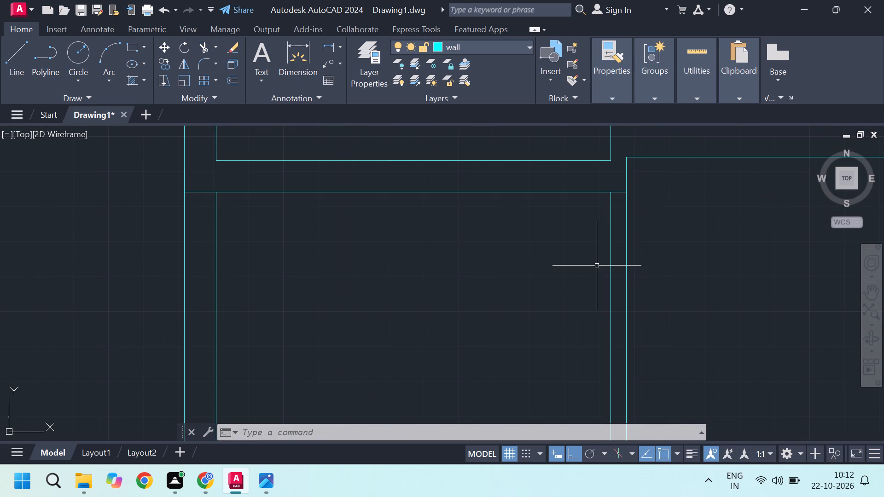
{"action": "scroll", "coordinate": [590, 227], "scroll_direction": "down", "scroll_amount": 2}
{"action": "scroll", "coordinate": [590, 245], "scroll_direction": "up", "scroll_amount": 1}
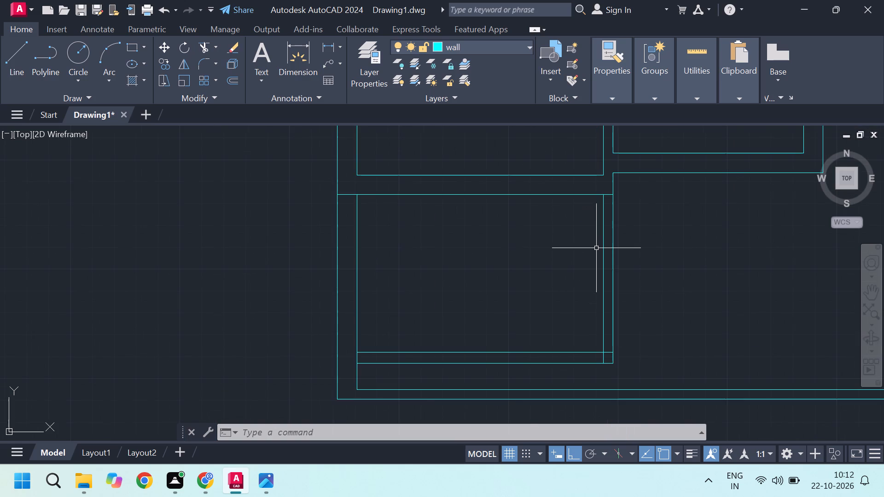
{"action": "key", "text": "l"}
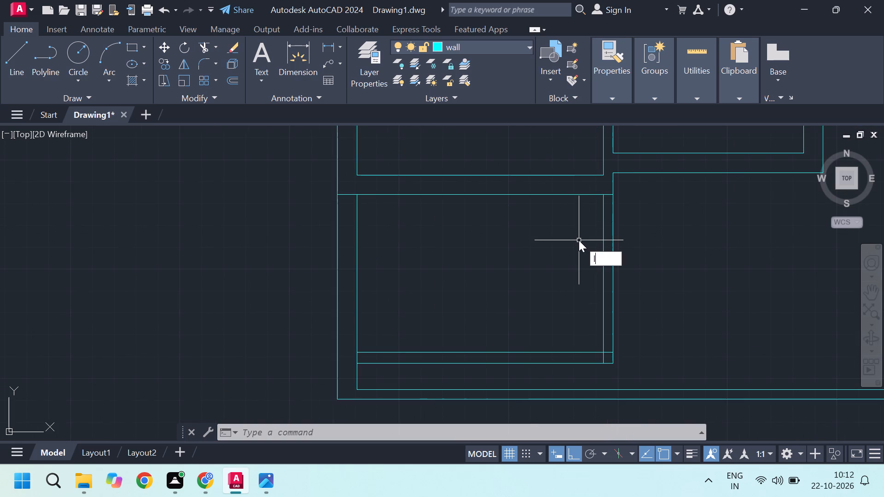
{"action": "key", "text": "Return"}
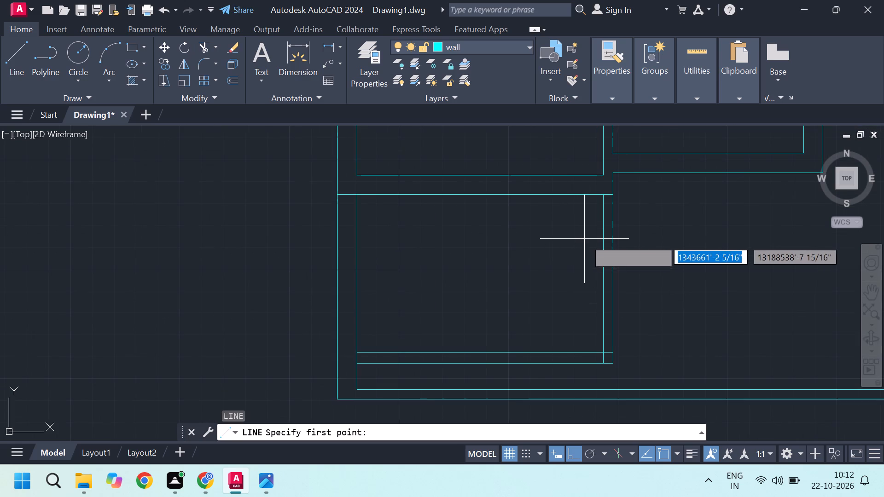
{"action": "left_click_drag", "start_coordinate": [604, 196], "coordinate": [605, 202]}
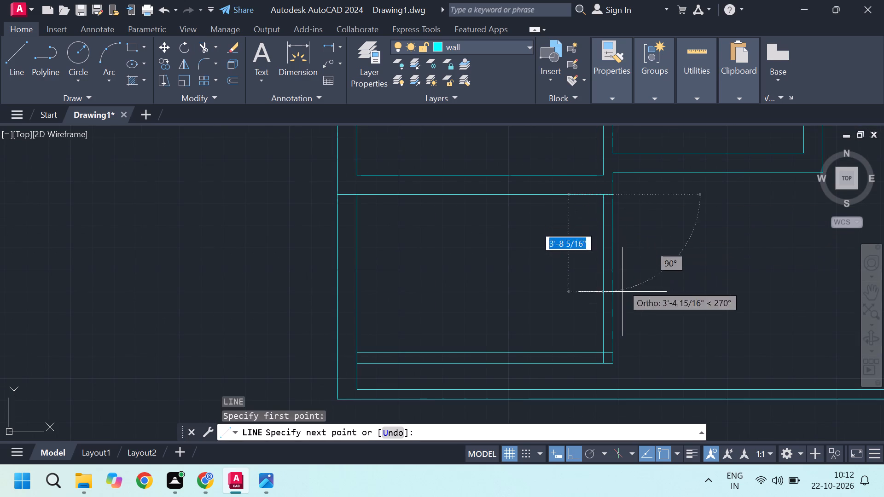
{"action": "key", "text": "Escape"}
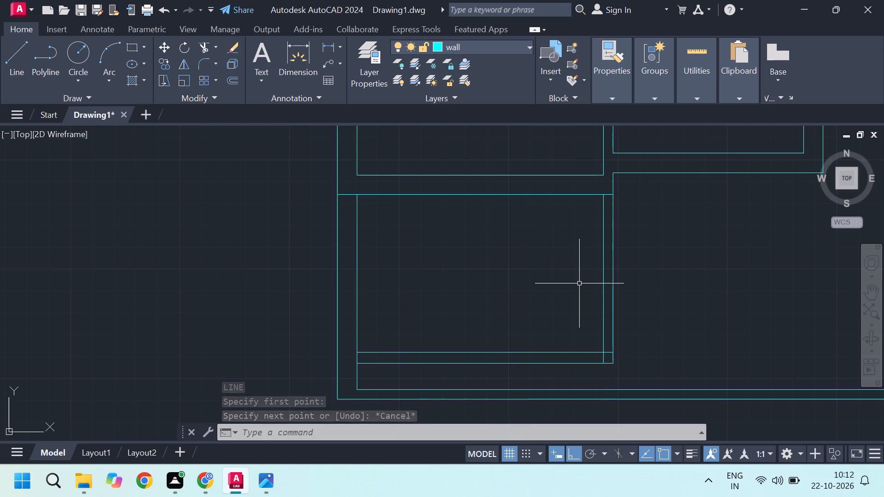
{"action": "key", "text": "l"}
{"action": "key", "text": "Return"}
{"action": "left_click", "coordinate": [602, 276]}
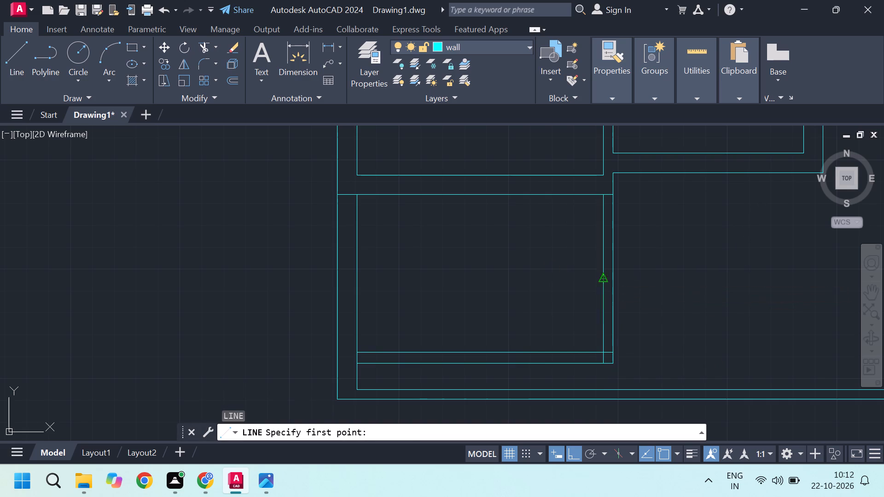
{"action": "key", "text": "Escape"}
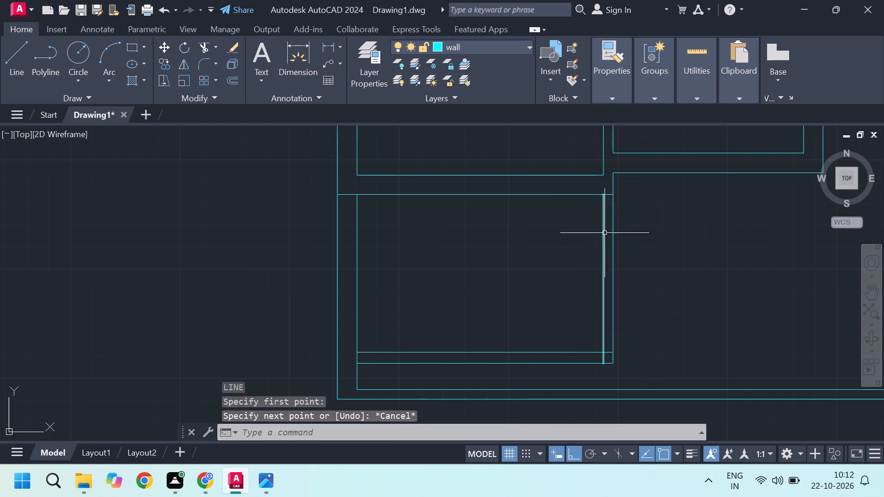
Trim the overlapping inner wall line ends at the bottom-left room's lower-right corner so the inner lines form a clean corner.
{"action": "scroll", "coordinate": [595, 353], "scroll_direction": "up", "scroll_amount": 2}
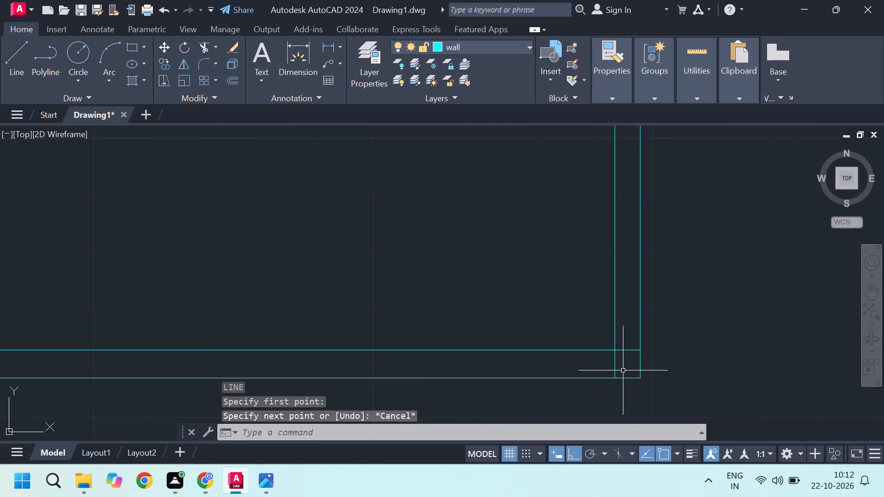
{"action": "type", "text": "tr"}
{"action": "key", "text": "Return"}
{"action": "scroll", "coordinate": [622, 367], "scroll_direction": "up", "scroll_amount": 1}
{"action": "left_click_drag", "start_coordinate": [623, 364], "coordinate": [615, 367]}
{"action": "left_click", "coordinate": [588, 365]}
{"action": "left_click", "coordinate": [635, 325]}
{"action": "left_click", "coordinate": [635, 355]}
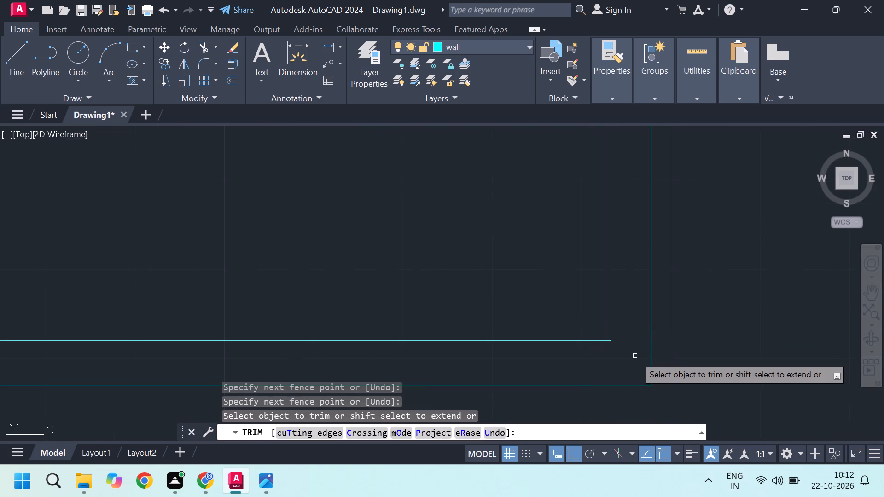
{"action": "scroll", "coordinate": [635, 356], "scroll_direction": "down", "scroll_amount": 3}
{"action": "scroll", "coordinate": [620, 329], "scroll_direction": "up", "scroll_amount": 1}
{"action": "scroll", "coordinate": [623, 327], "scroll_direction": "down", "scroll_amount": 1}
{"action": "key", "text": "Escape"}
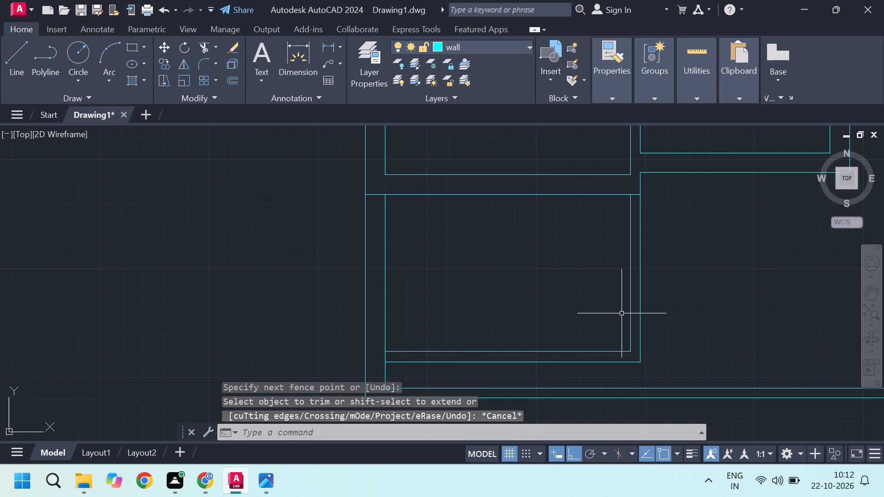
Draw a horizontal line about 9'-4 1/2" long across the bottom-left room, from its right inner wall's midpoint to the left inner wall.
{"action": "scroll", "coordinate": [620, 310], "scroll_direction": "up", "scroll_amount": 1}
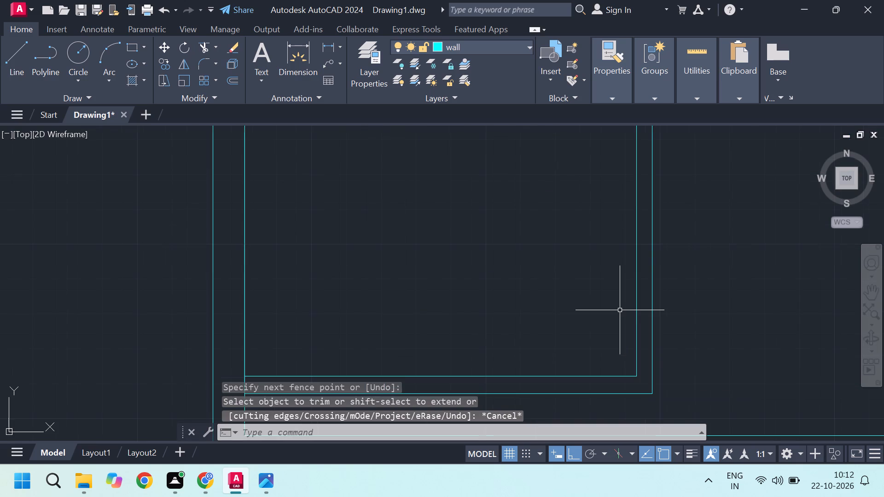
{"action": "scroll", "coordinate": [620, 310], "scroll_direction": "down", "scroll_amount": 1}
{"action": "key", "text": "l"}
{"action": "key", "text": "Return"}
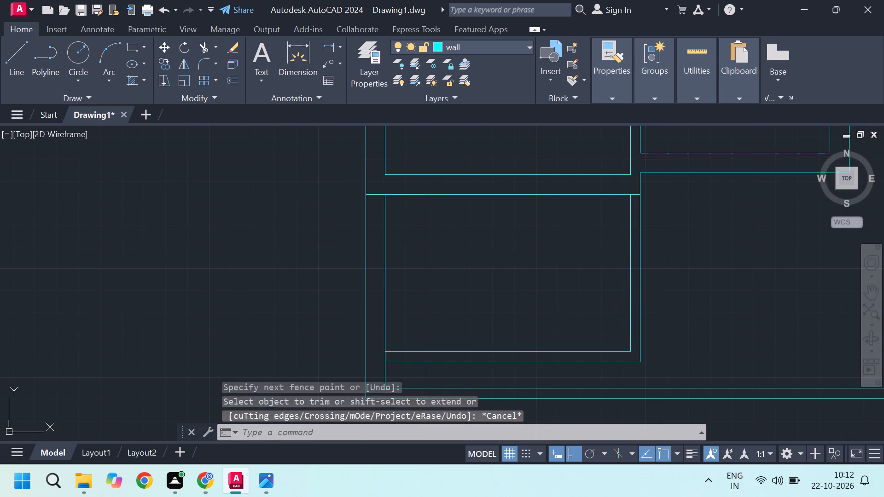
{"action": "left_click", "coordinate": [630, 277]}
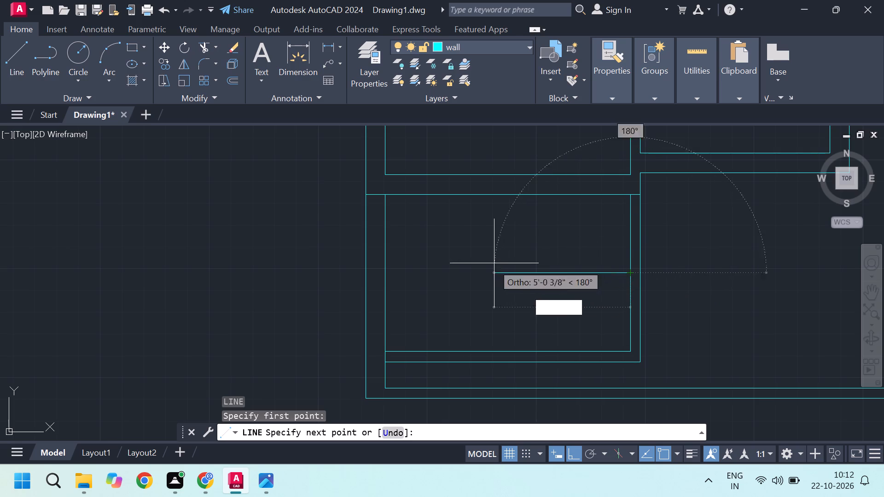
{"action": "left_click", "coordinate": [384, 272]}
{"action": "key", "text": "Escape"}
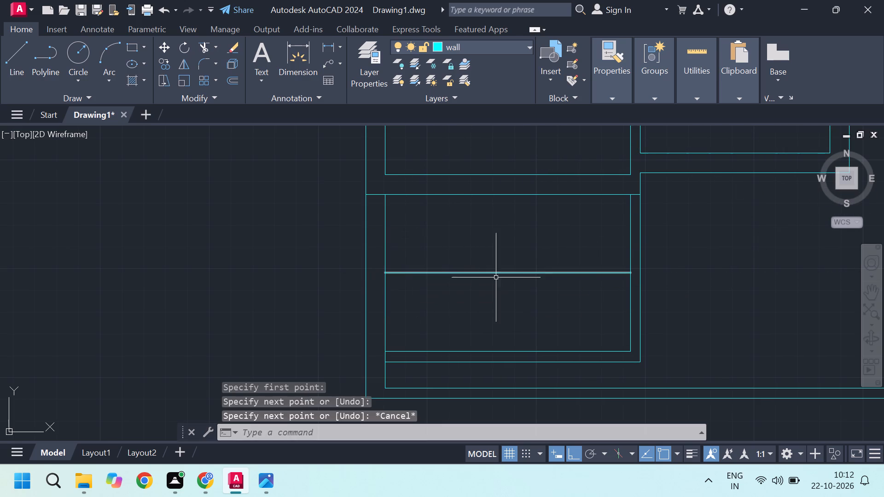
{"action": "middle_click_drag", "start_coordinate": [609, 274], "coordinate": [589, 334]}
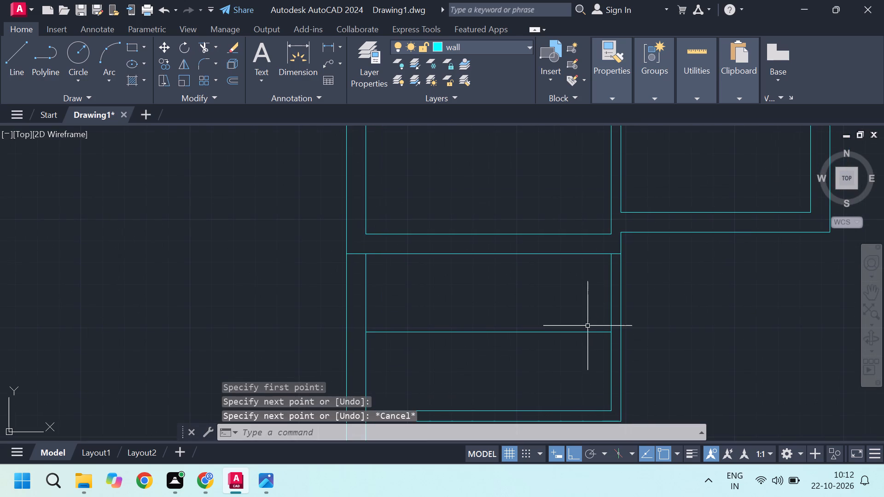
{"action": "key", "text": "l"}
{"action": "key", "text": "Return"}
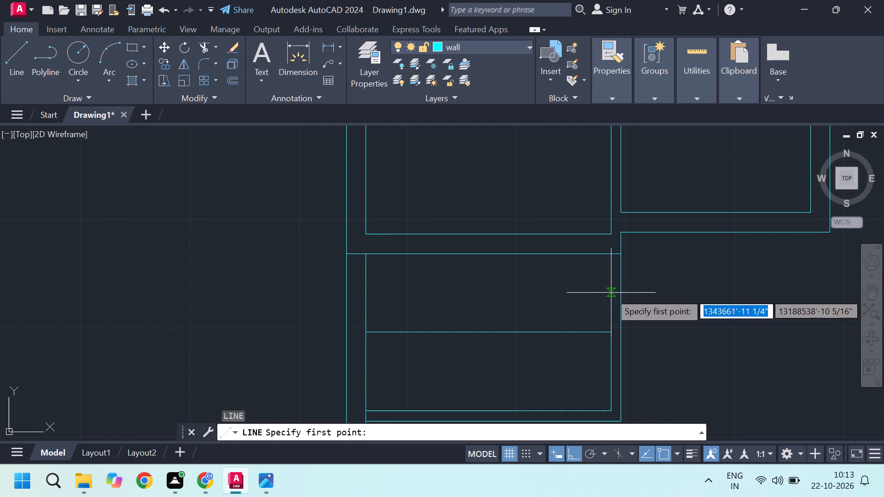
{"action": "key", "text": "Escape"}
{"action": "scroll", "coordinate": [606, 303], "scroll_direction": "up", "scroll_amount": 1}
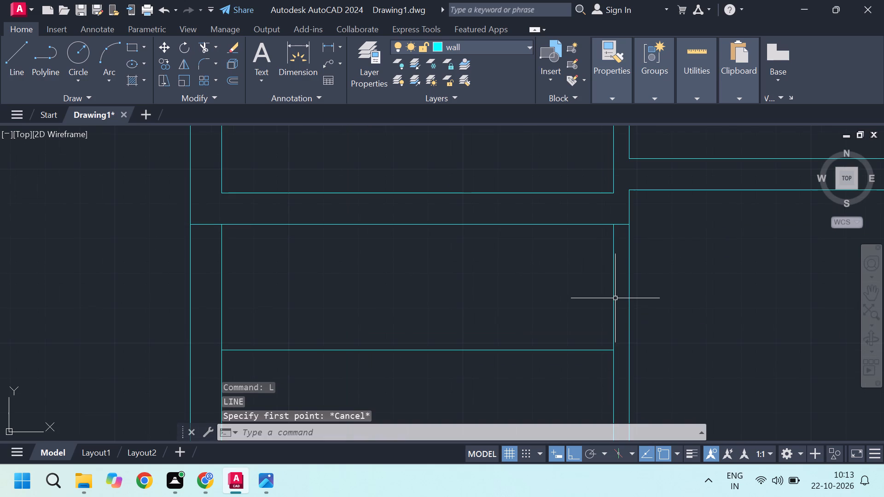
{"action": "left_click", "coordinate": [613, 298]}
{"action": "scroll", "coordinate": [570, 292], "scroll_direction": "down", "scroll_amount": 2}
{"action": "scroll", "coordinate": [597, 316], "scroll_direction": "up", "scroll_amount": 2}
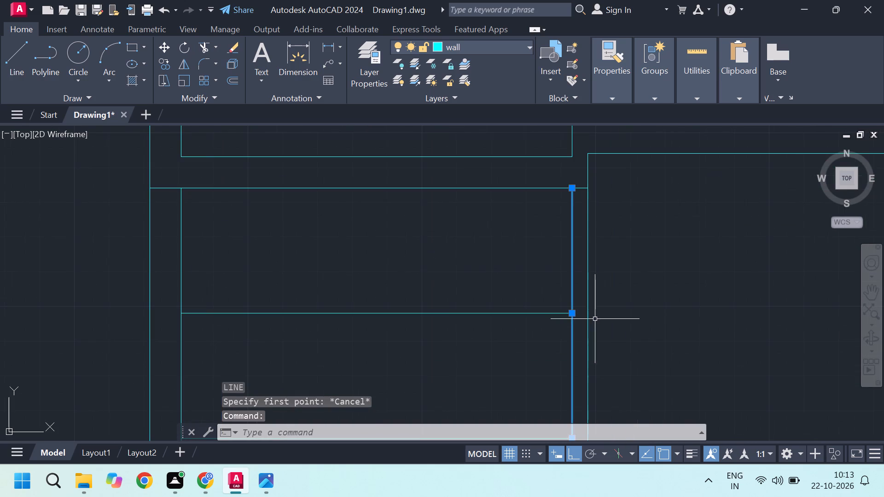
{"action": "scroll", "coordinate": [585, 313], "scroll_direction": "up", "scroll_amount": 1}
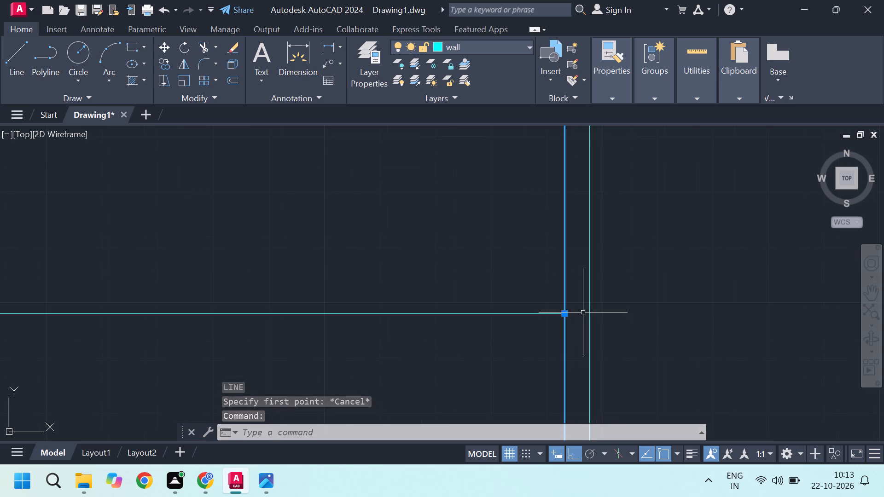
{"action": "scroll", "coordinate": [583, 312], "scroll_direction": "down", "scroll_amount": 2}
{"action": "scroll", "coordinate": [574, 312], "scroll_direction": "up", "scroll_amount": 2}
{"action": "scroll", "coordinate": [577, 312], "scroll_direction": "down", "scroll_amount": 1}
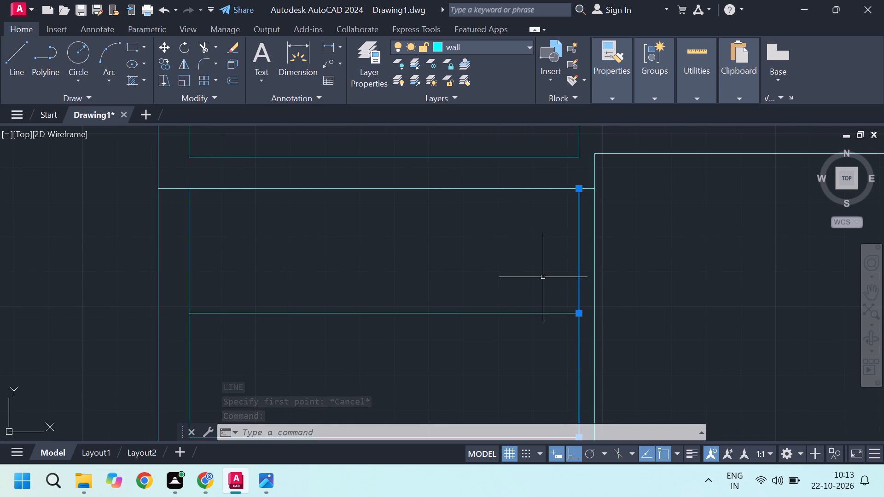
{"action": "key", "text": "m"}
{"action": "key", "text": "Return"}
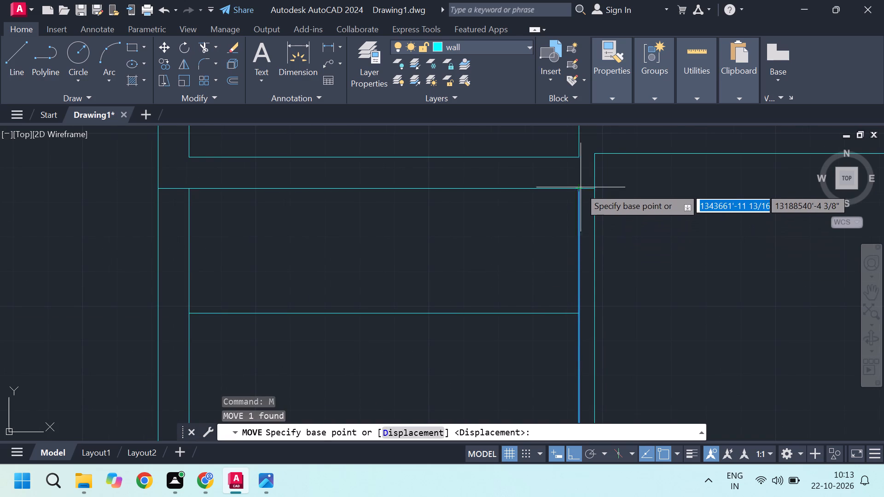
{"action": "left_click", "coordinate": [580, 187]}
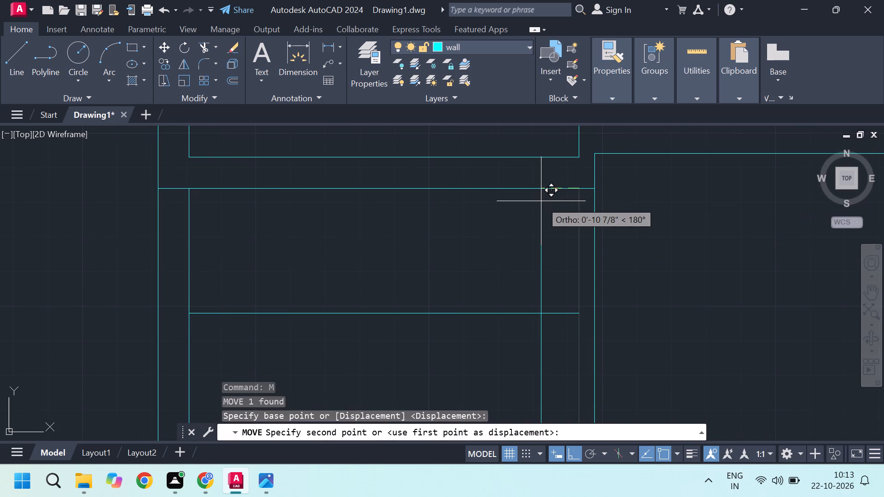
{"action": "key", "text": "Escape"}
Copy the bottom-left room's right inner wall line leftward as an array of 10 items spaced 10" apart.
{"action": "left_click", "coordinate": [578, 220]}
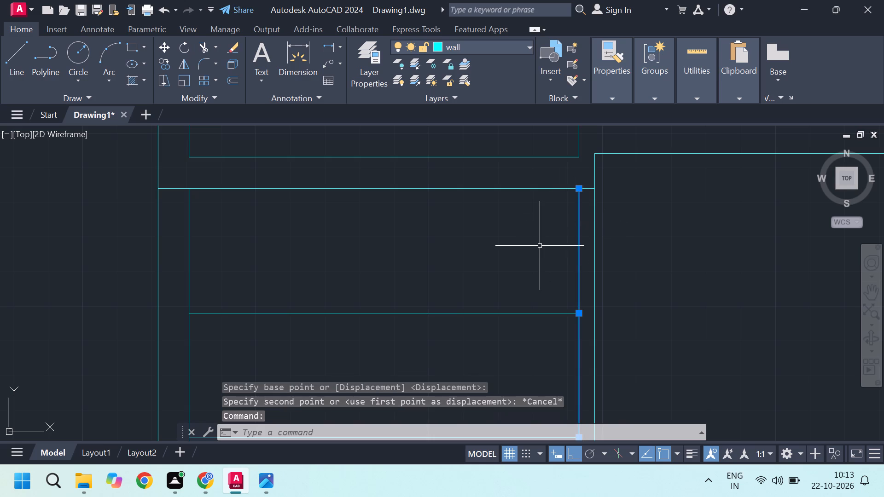
{"action": "key", "text": "c"}
{"action": "key", "text": "o"}
{"action": "key", "text": "Return"}
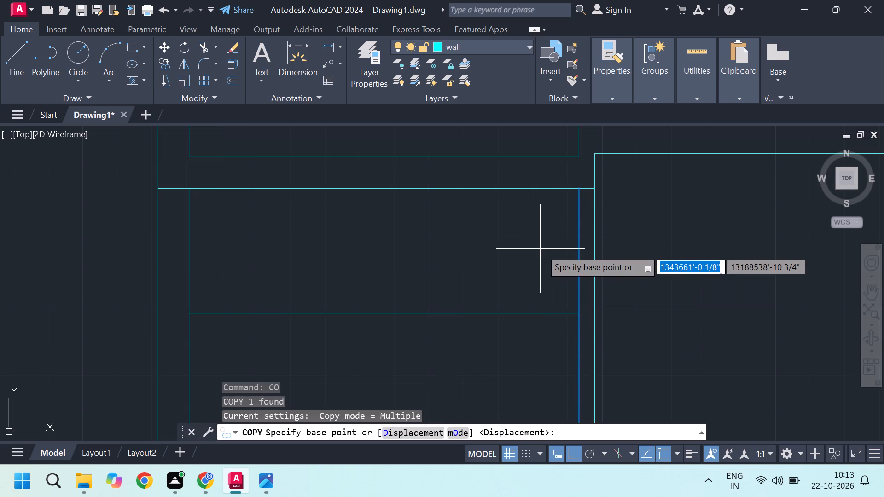
{"action": "left_click", "coordinate": [582, 192]}
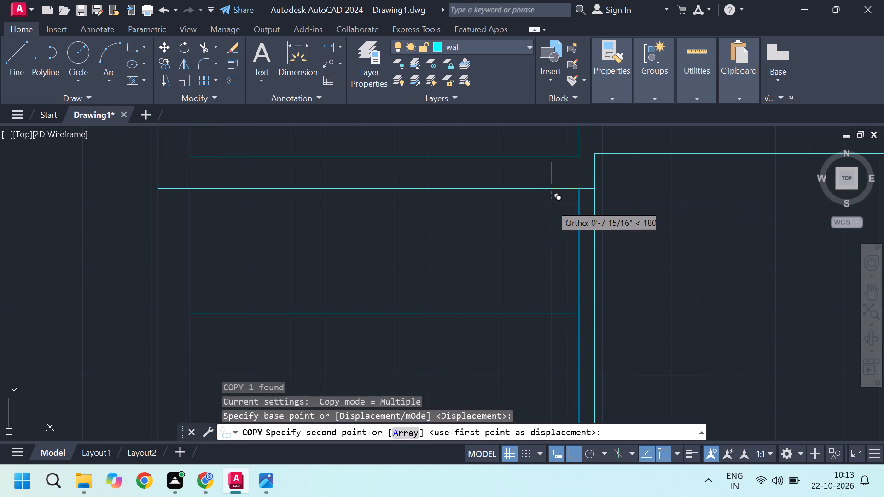
{"action": "key", "text": "a"}
{"action": "key", "text": "Return"}
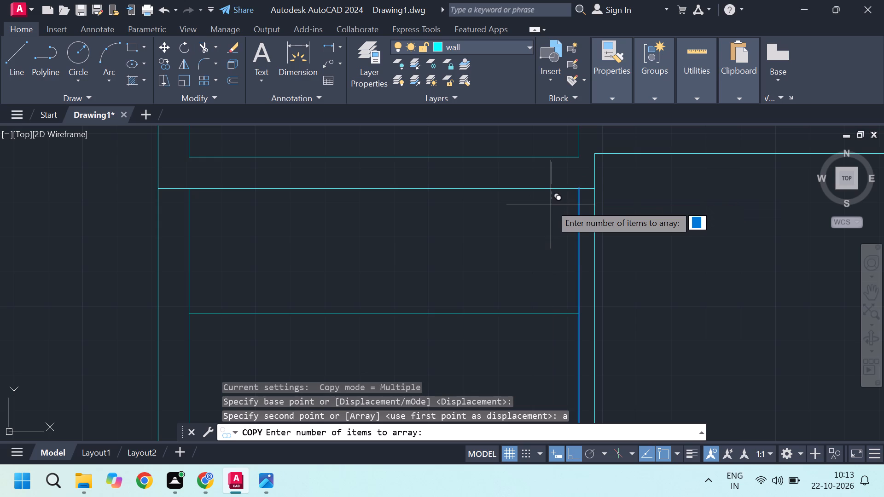
{"action": "key", "text": "1"}
{"action": "key", "text": "0"}
{"action": "key", "text": "Return"}
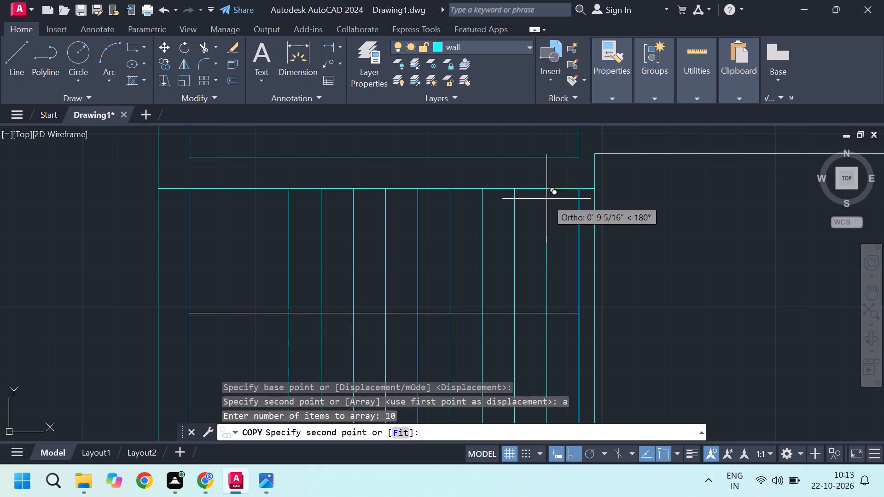
{"action": "key", "text": "1"}
{"action": "type", "text": "0\""}
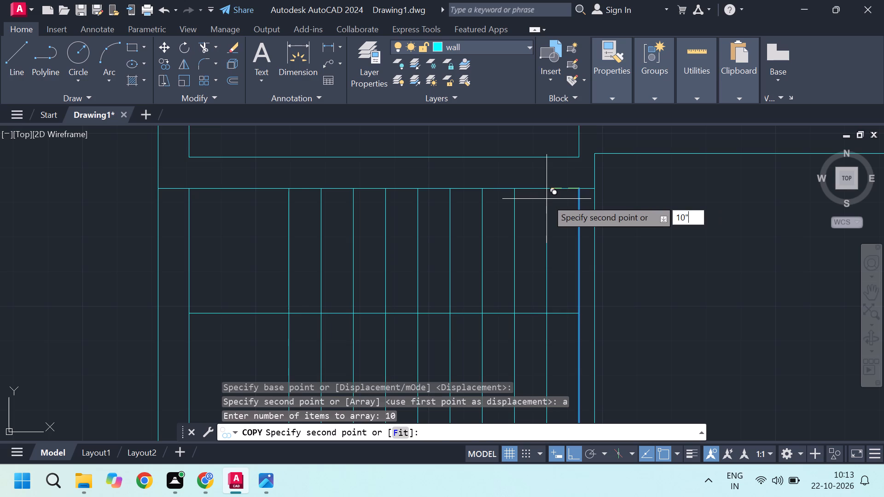
{"action": "key", "text": "Return"}
{"action": "scroll", "coordinate": [400, 214], "scroll_direction": "down", "scroll_amount": 4}
{"action": "scroll", "coordinate": [386, 222], "scroll_direction": "up", "scroll_amount": 3}
{"action": "key", "text": "Escape"}
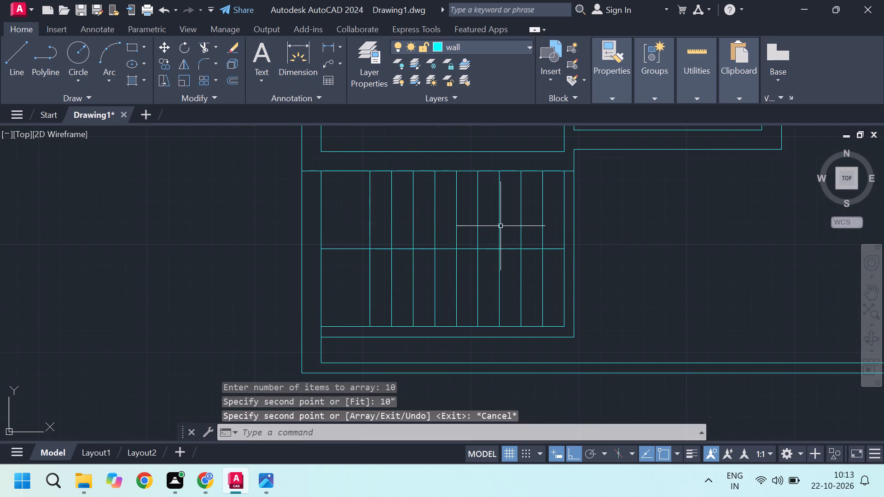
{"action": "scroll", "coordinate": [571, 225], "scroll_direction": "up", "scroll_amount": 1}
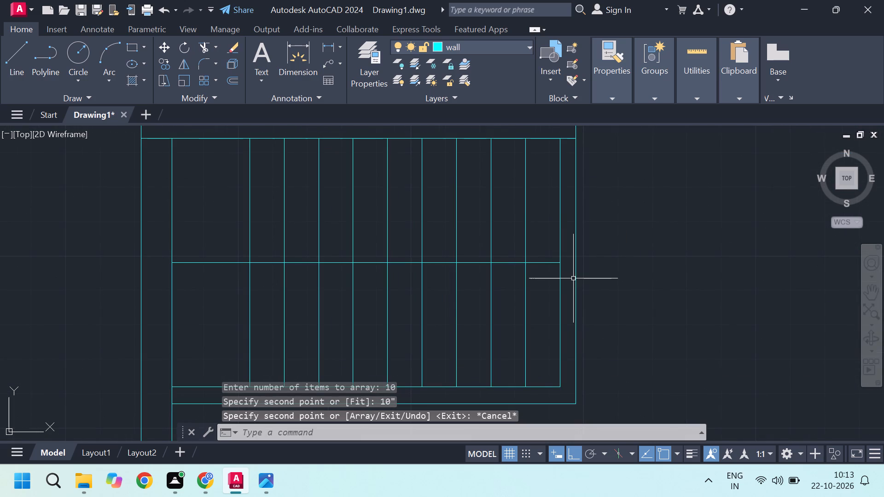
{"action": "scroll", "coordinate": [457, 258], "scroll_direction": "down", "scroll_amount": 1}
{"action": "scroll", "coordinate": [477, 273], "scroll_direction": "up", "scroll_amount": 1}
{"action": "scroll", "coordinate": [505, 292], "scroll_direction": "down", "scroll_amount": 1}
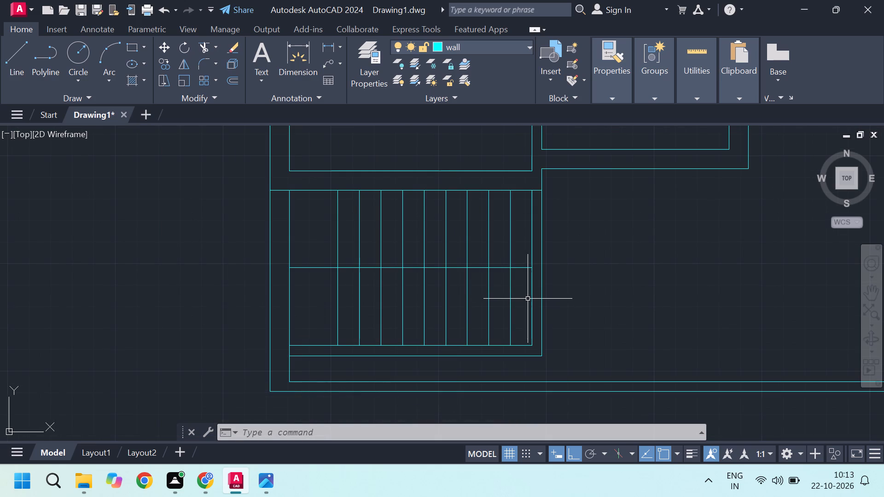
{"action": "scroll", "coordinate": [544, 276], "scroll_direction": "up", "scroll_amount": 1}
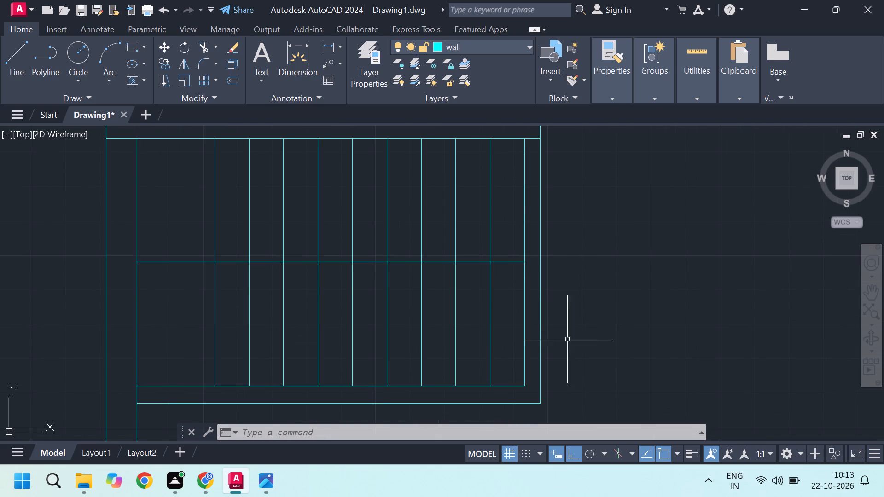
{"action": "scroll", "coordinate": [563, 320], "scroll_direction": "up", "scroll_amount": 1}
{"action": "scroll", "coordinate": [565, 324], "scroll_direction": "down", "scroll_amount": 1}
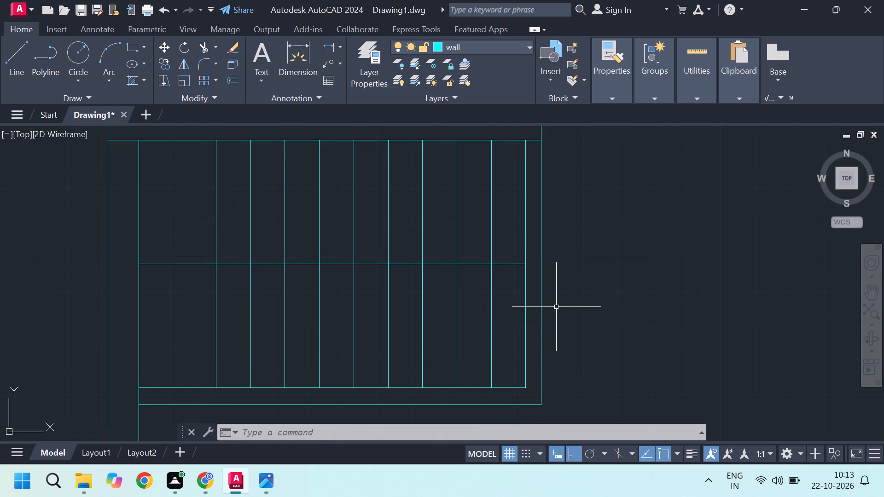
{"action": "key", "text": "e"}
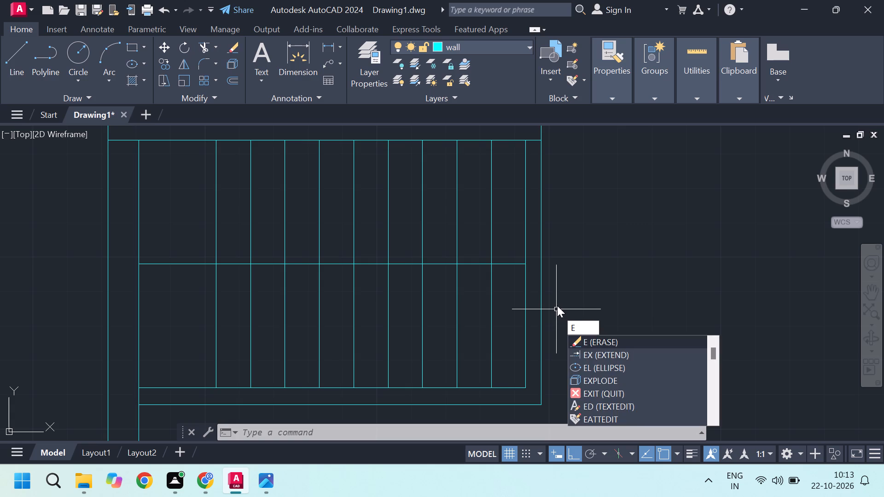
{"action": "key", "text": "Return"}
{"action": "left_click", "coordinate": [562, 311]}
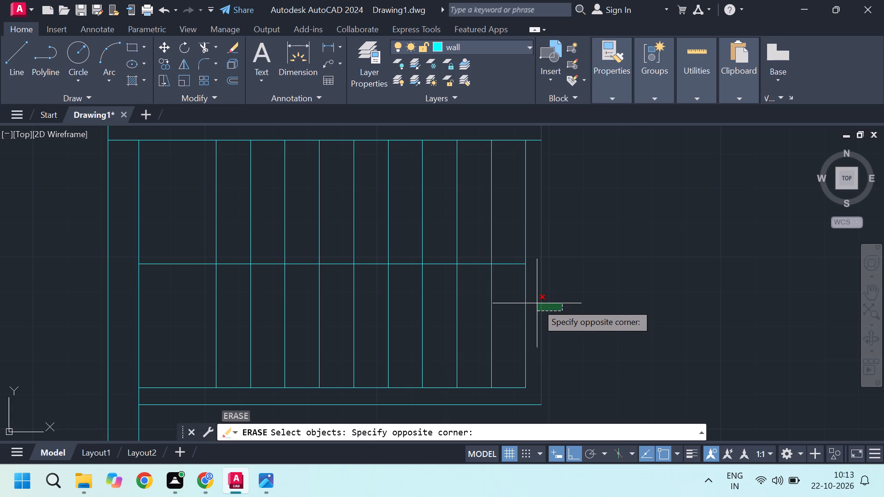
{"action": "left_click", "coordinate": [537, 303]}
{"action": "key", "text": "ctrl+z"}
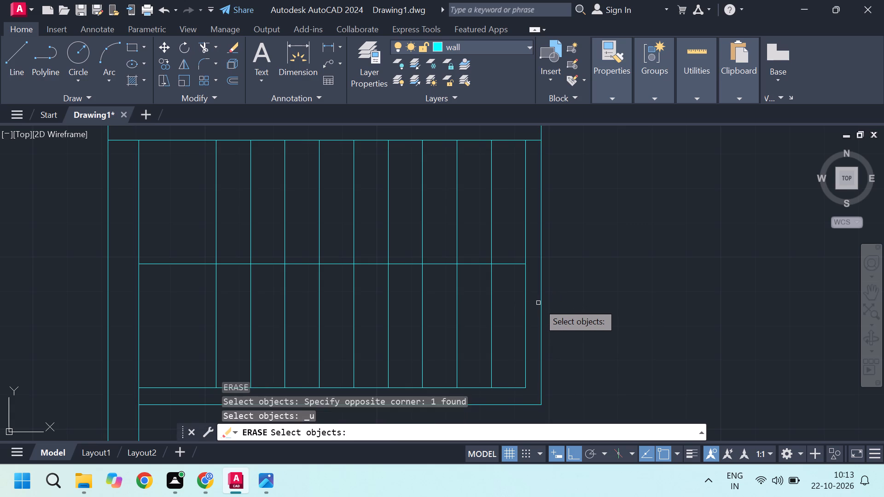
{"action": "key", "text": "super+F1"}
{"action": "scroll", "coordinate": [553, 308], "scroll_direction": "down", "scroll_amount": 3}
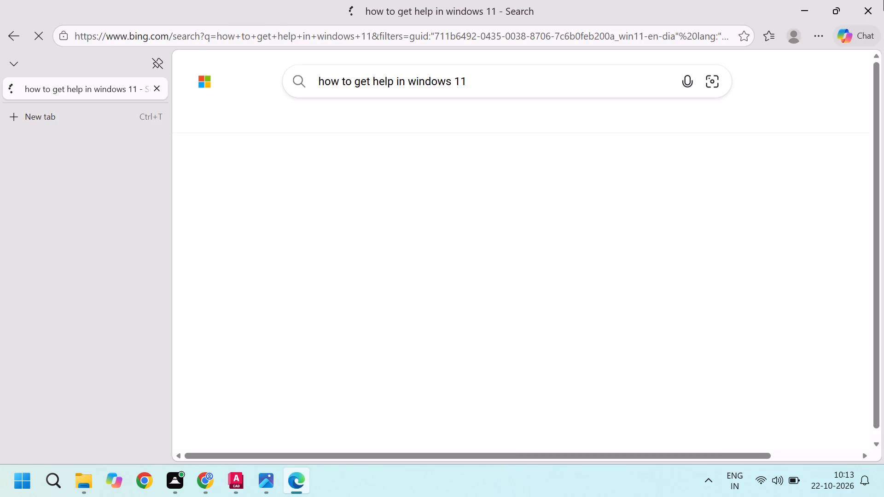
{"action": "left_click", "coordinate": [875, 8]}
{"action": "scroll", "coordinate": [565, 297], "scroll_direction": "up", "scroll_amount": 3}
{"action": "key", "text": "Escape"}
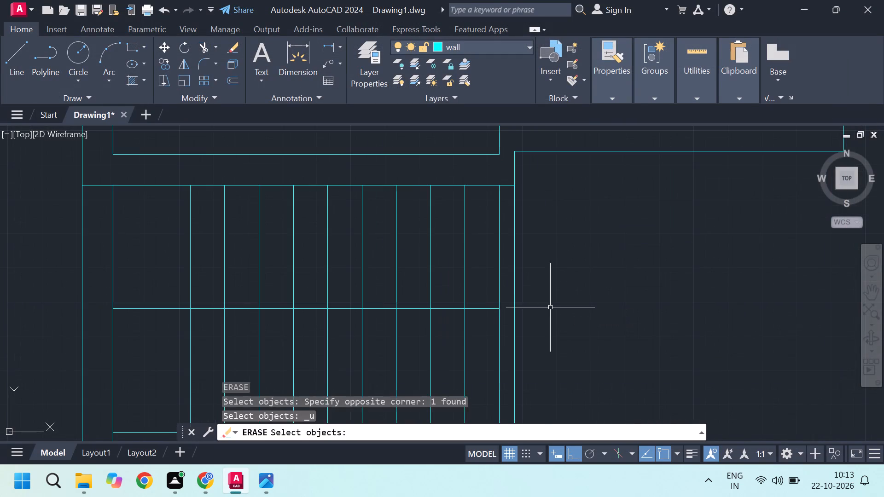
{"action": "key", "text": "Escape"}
Trim away the bottom-left room's outer right wall line between the room's top wall line and its lower outer wall line.
{"action": "type", "text": "tr"}
{"action": "key", "text": "Return"}
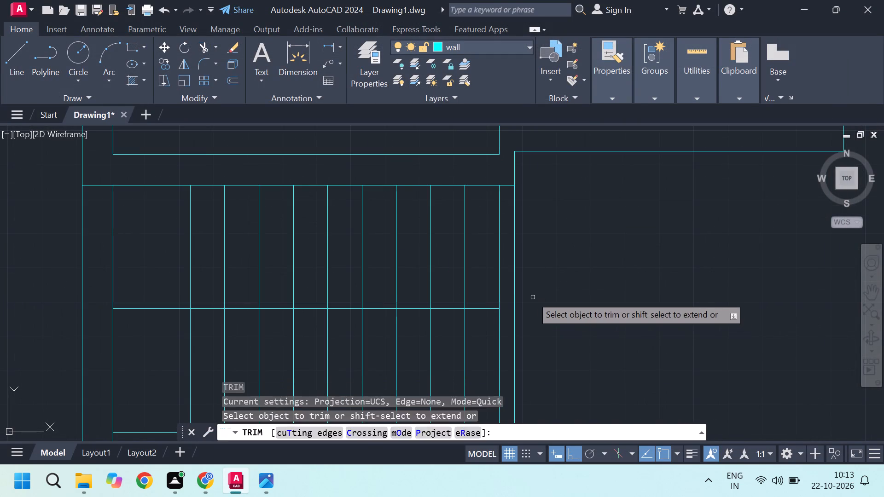
{"action": "left_click", "coordinate": [531, 293]}
{"action": "left_click", "coordinate": [513, 285]}
{"action": "scroll", "coordinate": [547, 261], "scroll_direction": "down", "scroll_amount": 2}
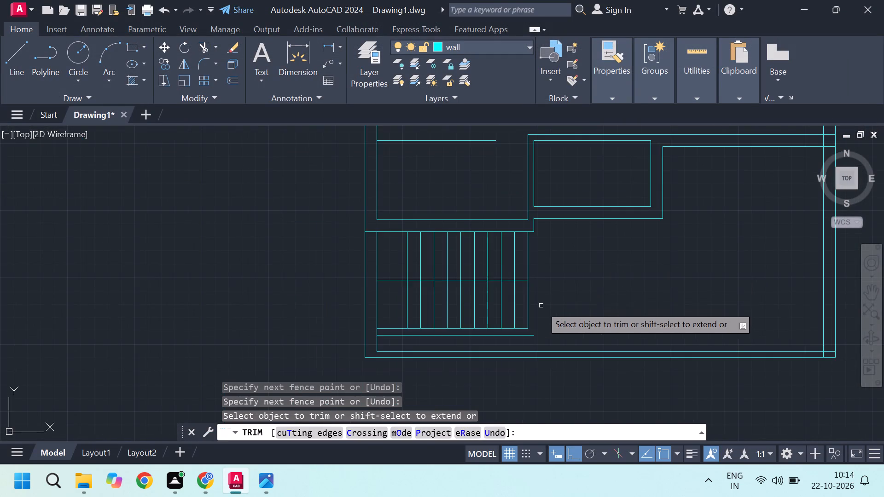
{"action": "scroll", "coordinate": [539, 306], "scroll_direction": "up", "scroll_amount": 1}
{"action": "scroll", "coordinate": [524, 352], "scroll_direction": "up", "scroll_amount": 1}
{"action": "scroll", "coordinate": [558, 338], "scroll_direction": "up", "scroll_amount": 1}
{"action": "key", "text": "Escape"}
{"action": "key", "text": "Escape"}
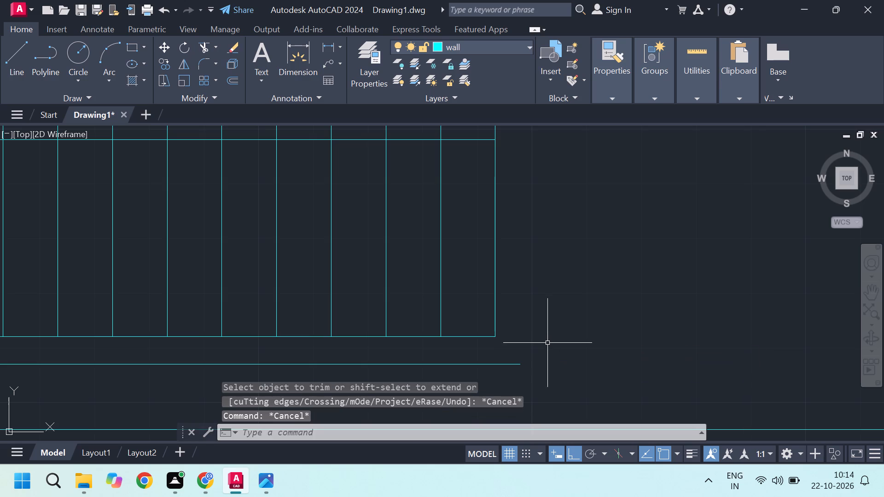
Close the open end of the bottom wall with a 5" vertical line and a short horizontal line back to the inner corner.
{"action": "key", "text": "l"}
{"action": "key", "text": "Return"}
{"action": "left_click", "coordinate": [520, 365]}
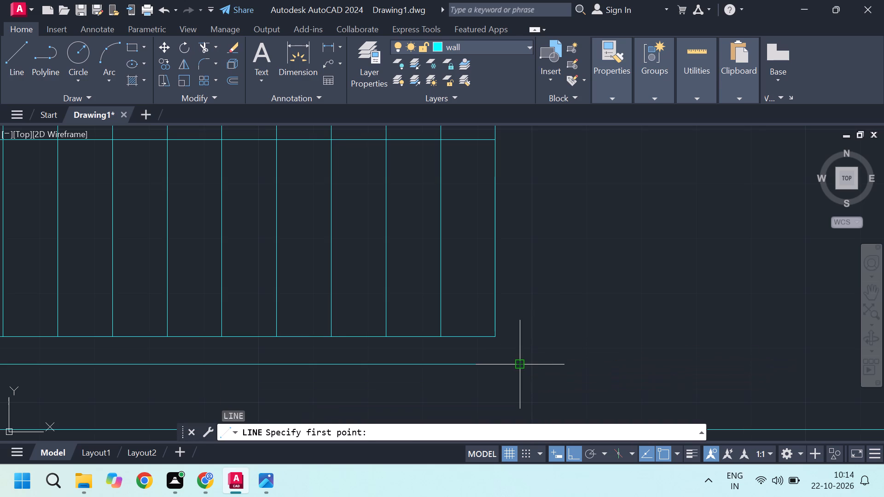
{"action": "left_click", "coordinate": [515, 339]}
{"action": "left_click", "coordinate": [494, 335]}
{"action": "key", "text": "Escape"}
{"action": "key", "text": "Escape"}
Move the ten vertical tread lines and the horizontal dividing line of the bottom-left room to the stair layer.
{"action": "scroll", "coordinate": [558, 311], "scroll_direction": "down", "scroll_amount": 4}
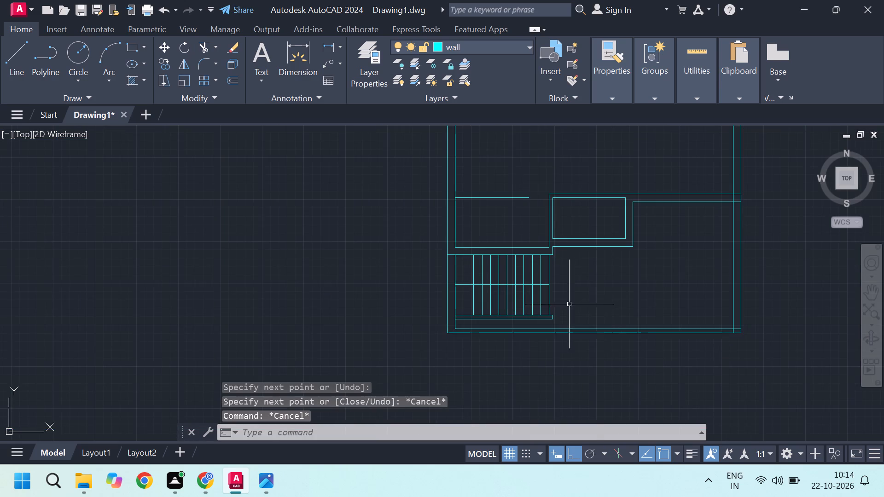
{"action": "middle_click_drag", "start_coordinate": [605, 296], "coordinate": [581, 312]}
{"action": "scroll", "coordinate": [531, 314], "scroll_direction": "up", "scroll_amount": 2}
{"action": "left_click", "coordinate": [581, 336]}
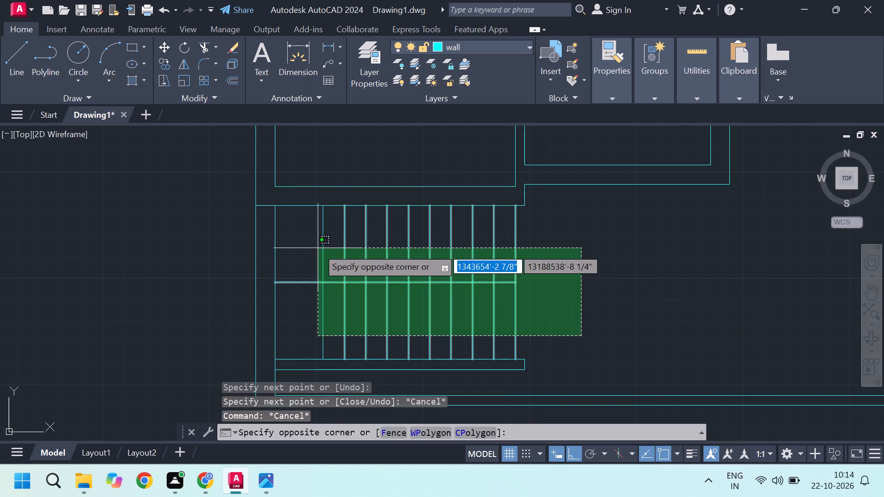
{"action": "left_click", "coordinate": [307, 254]}
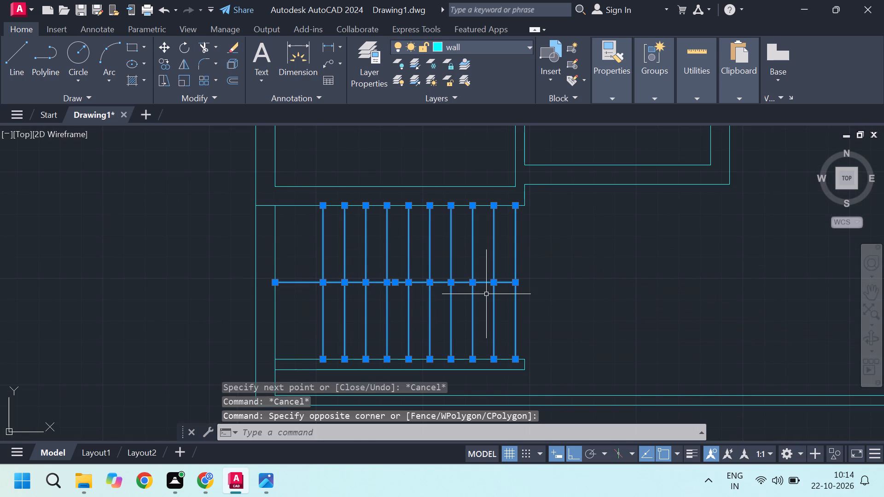
{"action": "key", "text": "p"}
{"action": "key", "text": "r"}
{"action": "key", "text": "Return"}
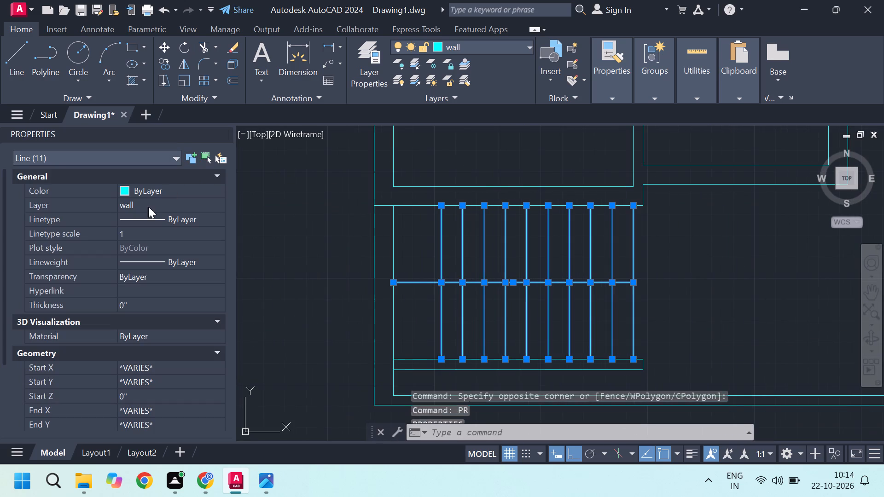
{"action": "left_click", "coordinate": [157, 202]}
{"action": "left_click", "coordinate": [157, 202]}
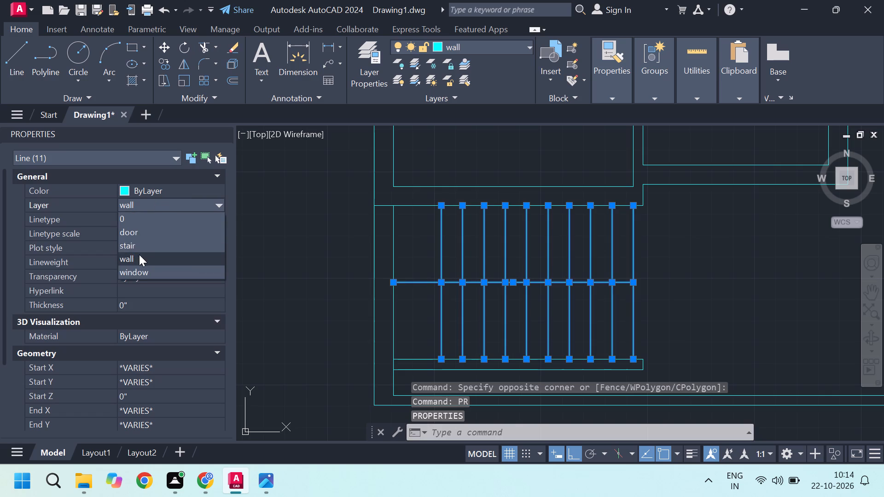
{"action": "left_click", "coordinate": [140, 245]}
{"action": "key", "text": "Escape"}
{"action": "scroll", "coordinate": [670, 325], "scroll_direction": "down", "scroll_amount": 2}
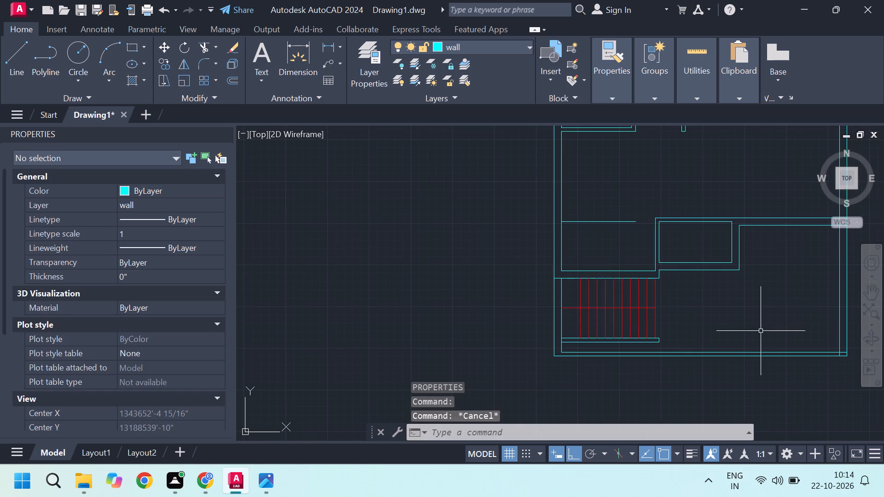
{"action": "middle_click_drag", "start_coordinate": [762, 331], "coordinate": [597, 336]}
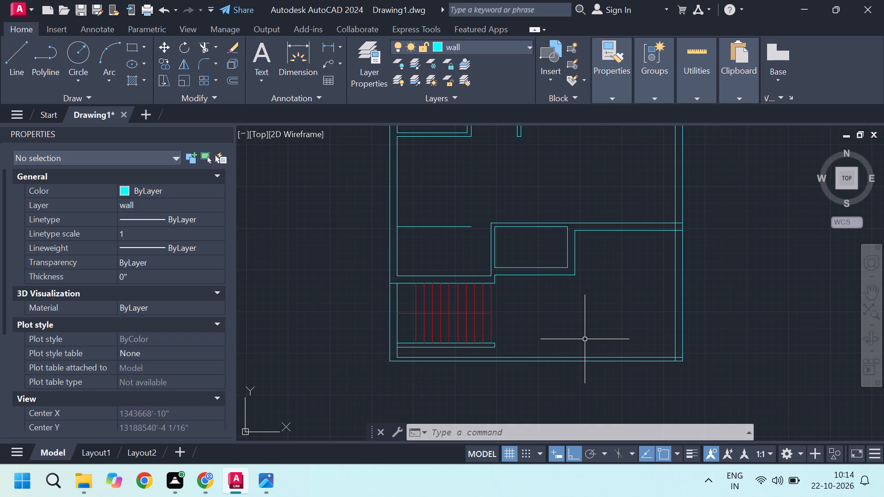
Draw a 5' by 4.5" rectangle within the bottom outer wall, near the plan's bottom-right corner.
{"action": "scroll", "coordinate": [605, 357], "scroll_direction": "up", "scroll_amount": 1}
{"action": "key", "text": "r"}
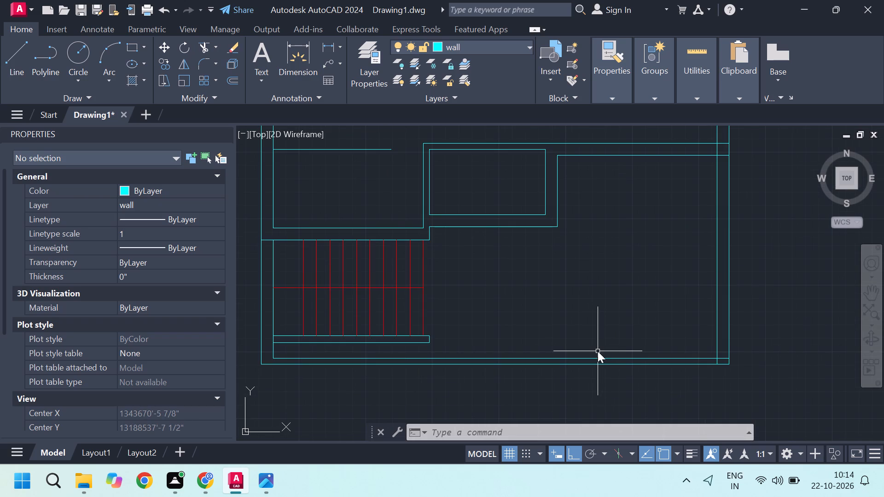
{"action": "left_click", "coordinate": [650, 291]}
{"action": "scroll", "coordinate": [613, 366], "scroll_direction": "up", "scroll_amount": 3}
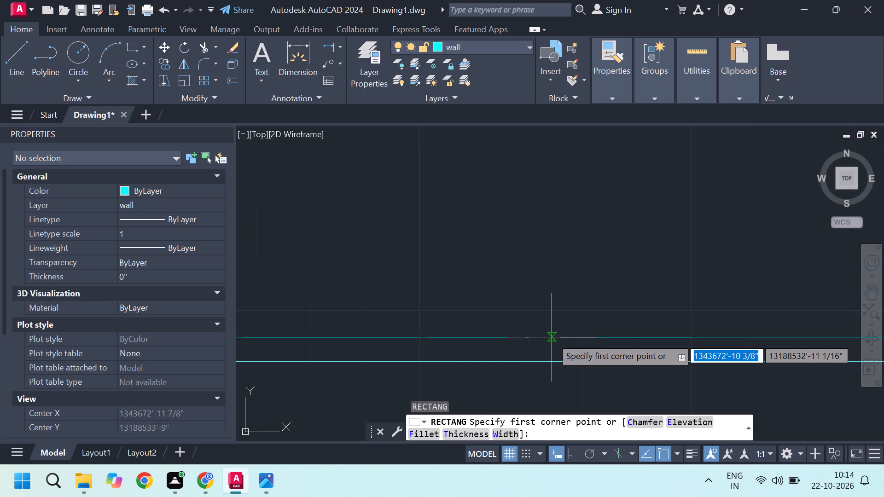
{"action": "left_click", "coordinate": [552, 337]}
{"action": "scroll", "coordinate": [552, 337], "scroll_direction": "down", "scroll_amount": 4}
{"action": "scroll", "coordinate": [644, 346], "scroll_direction": "up", "scroll_amount": 3}
{"action": "scroll", "coordinate": [580, 329], "scroll_direction": "up", "scroll_amount": 3}
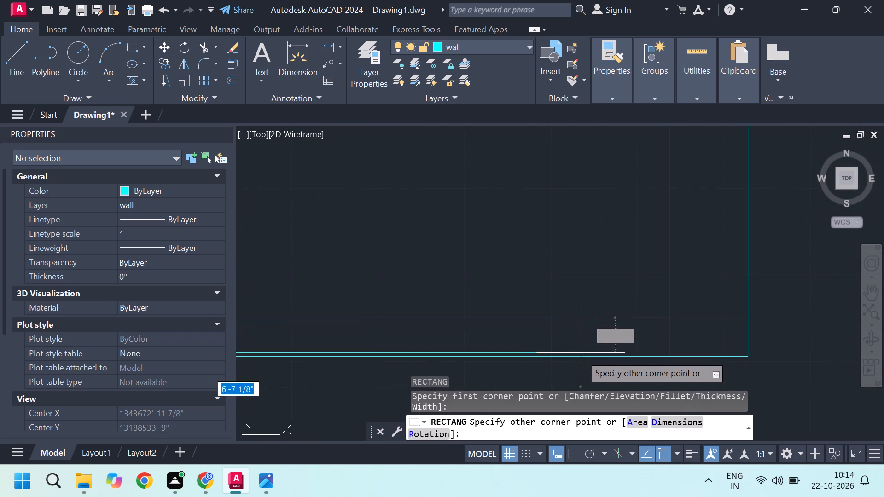
{"action": "scroll", "coordinate": [588, 358], "scroll_direction": "down", "scroll_amount": 1}
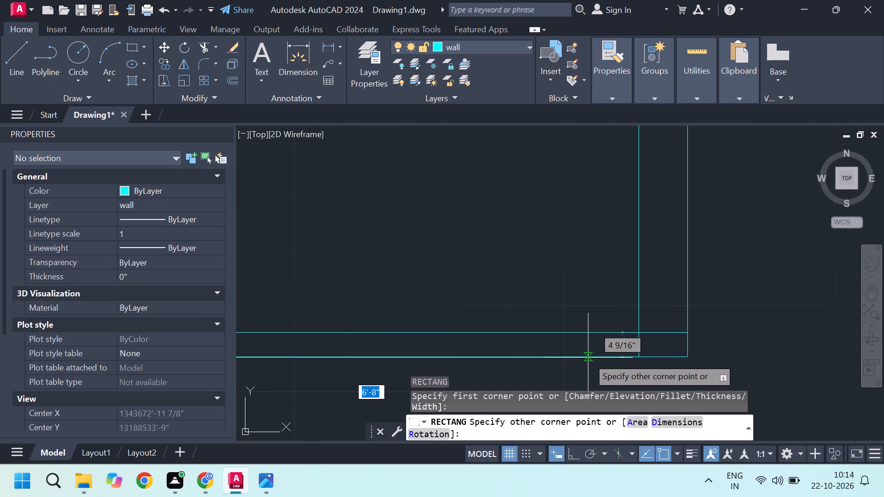
{"action": "scroll", "coordinate": [589, 357], "scroll_direction": "down", "scroll_amount": 1}
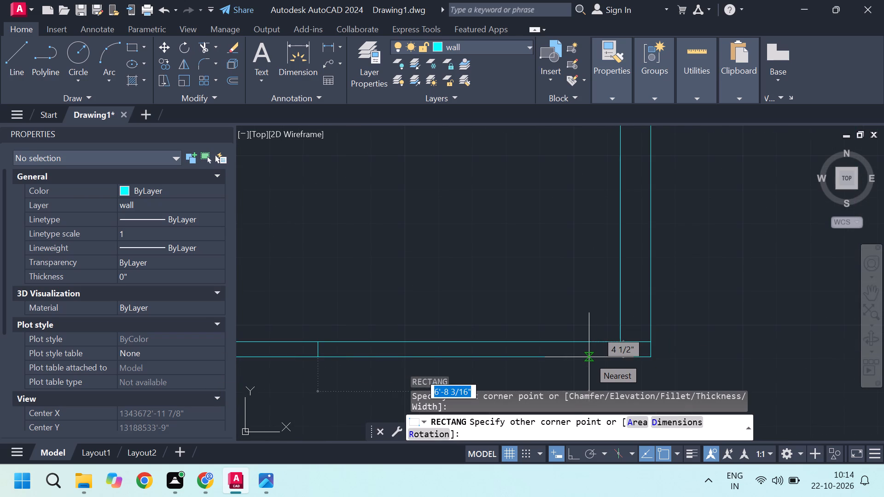
{"action": "key", "text": "5"}
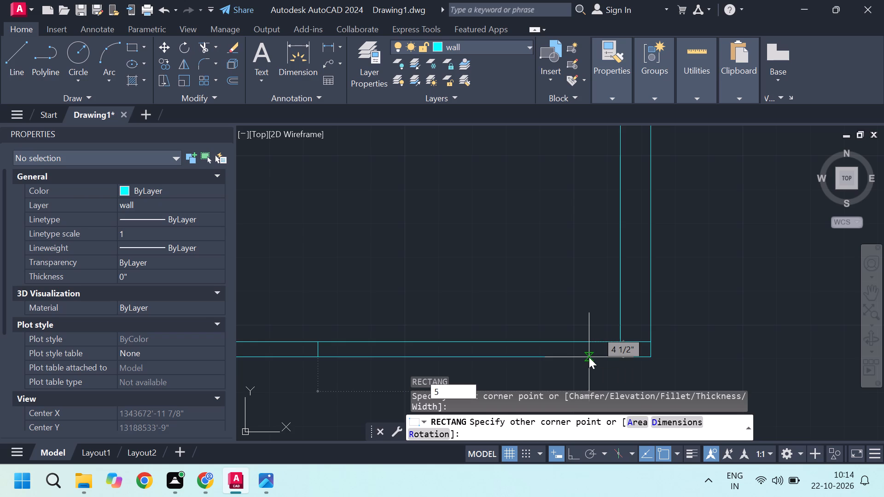
{"action": "key", "text": "apostrophe"}
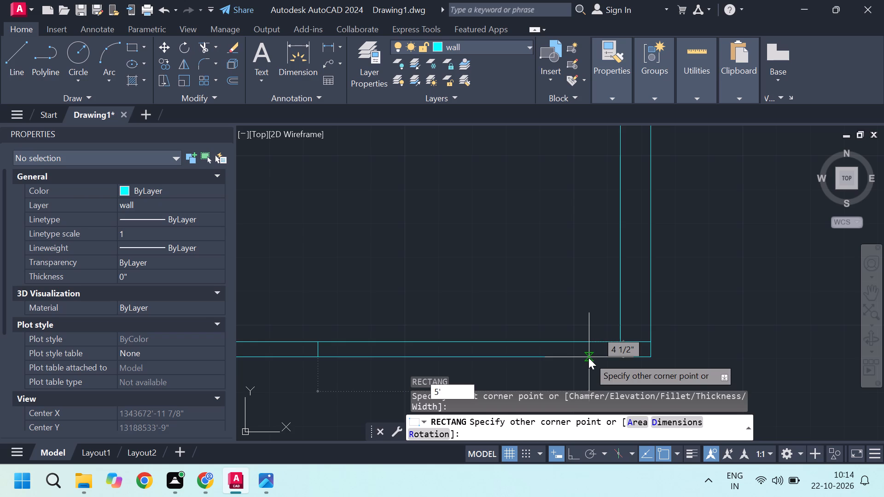
{"action": "key", "text": "Tab"}
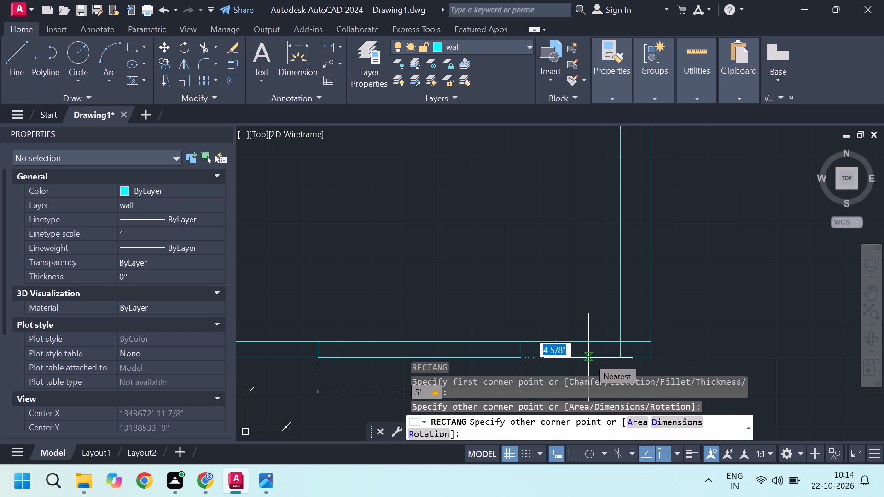
{"action": "type", "text": "4."}
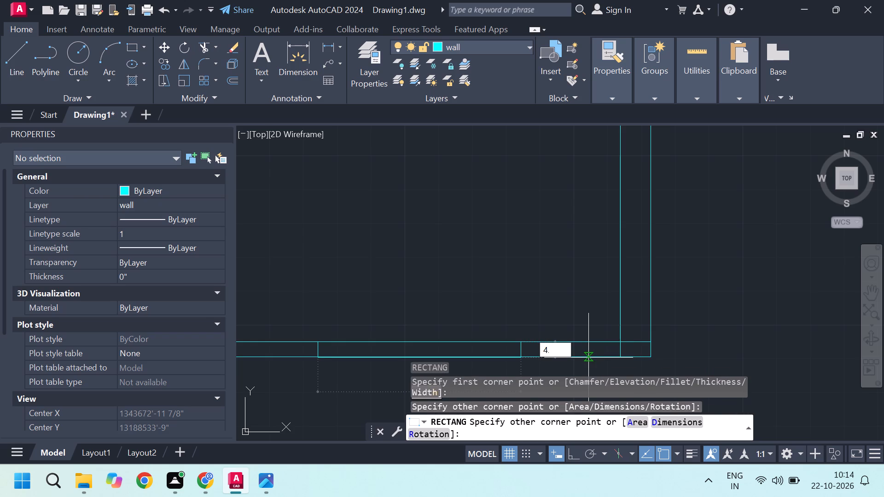
{"action": "key", "text": "5"}
{"action": "key", "text": "Return"}
{"action": "scroll", "coordinate": [563, 315], "scroll_direction": "down", "scroll_amount": 2}
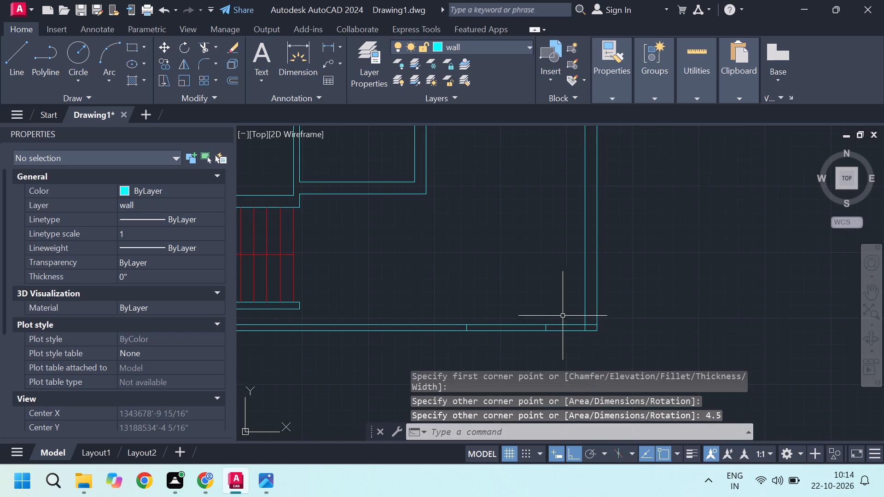
{"action": "key", "text": "Escape"}
{"action": "key", "text": "Escape"}
Trim the wall lines between the ends of the 5' rectangle to cut an opening in the bottom wall.
{"action": "key", "text": "e"}
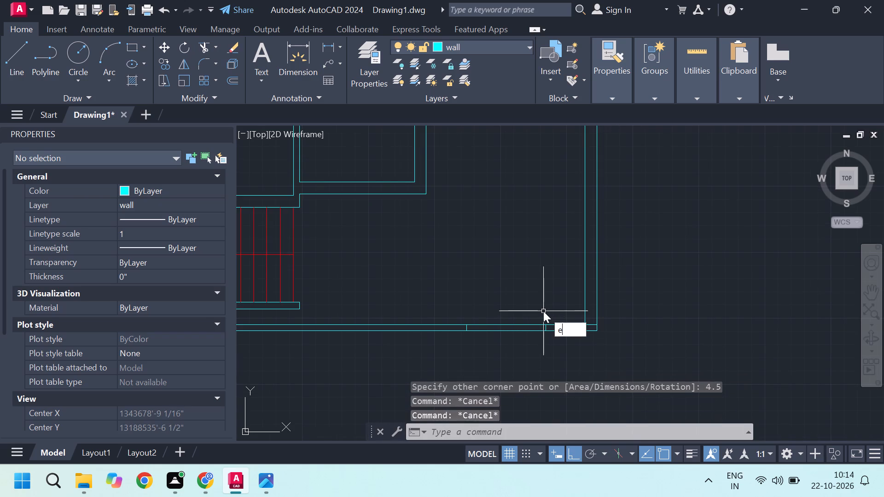
{"action": "key", "text": "Escape"}
{"action": "type", "text": "tr"}
{"action": "key", "text": "Return"}
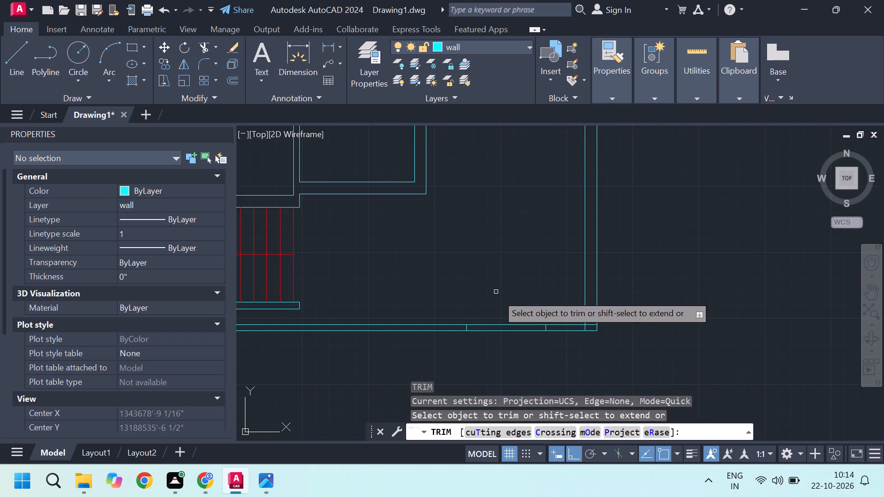
{"action": "left_click", "coordinate": [499, 295]}
{"action": "left_click", "coordinate": [519, 361]}
Trim the overlapping inner wall lines at the plan's bottom-right corner so the corner joins cleanly.
{"action": "scroll", "coordinate": [594, 320], "scroll_direction": "up", "scroll_amount": 5}
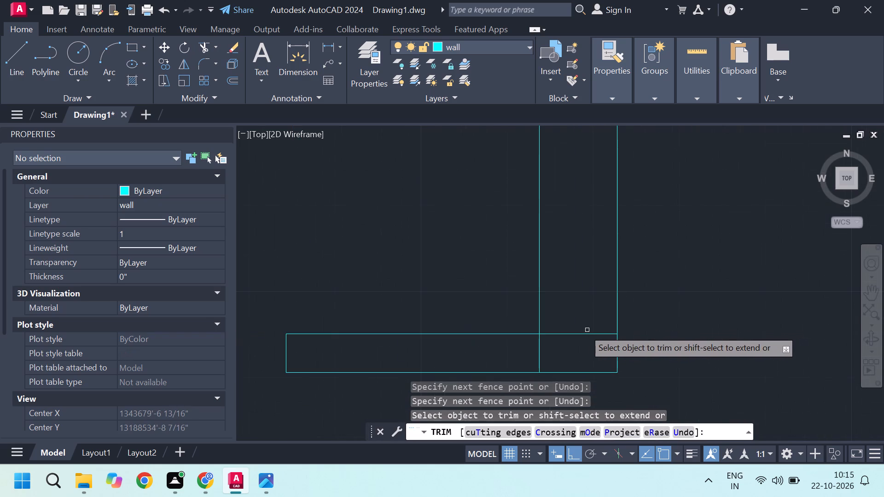
{"action": "left_click", "coordinate": [578, 325]}
{"action": "left_click", "coordinate": [529, 351]}
{"action": "scroll", "coordinate": [586, 308], "scroll_direction": "down", "scroll_amount": 8}
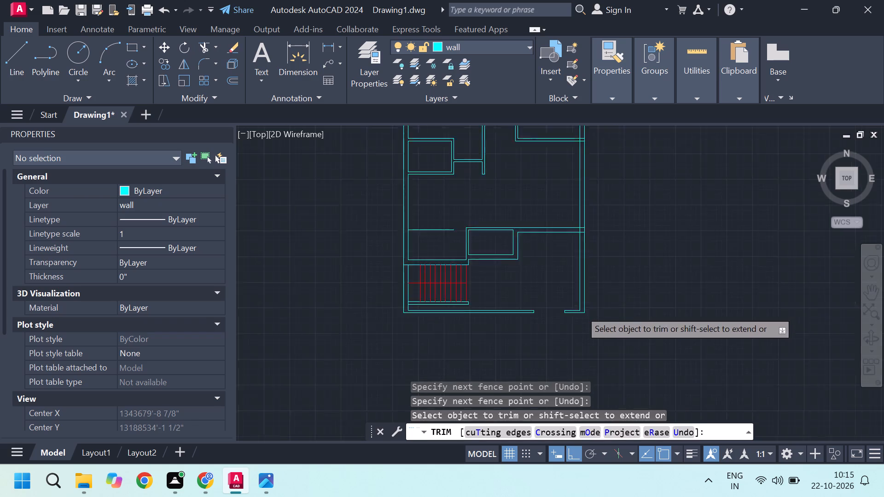
{"action": "scroll", "coordinate": [498, 303], "scroll_direction": "up", "scroll_amount": 5}
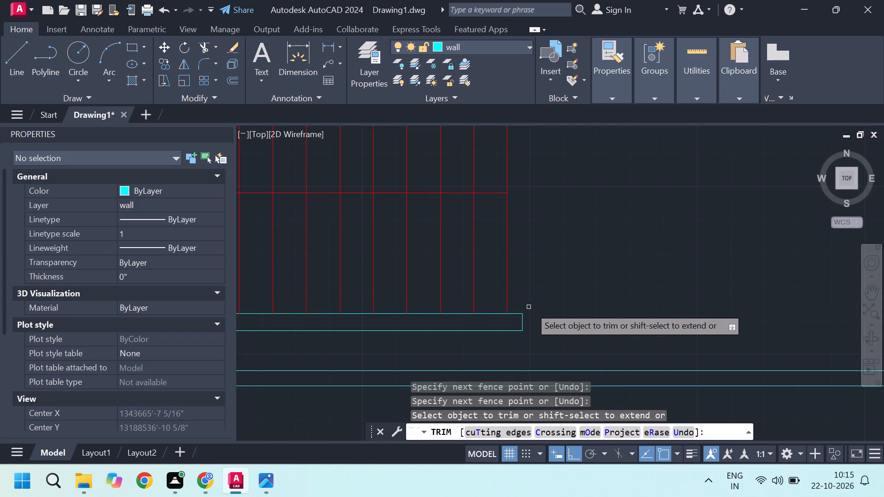
{"action": "scroll", "coordinate": [500, 303], "scroll_direction": "down", "scroll_amount": 3}
{"action": "key", "text": "space"}
Erase the stray horizontal line in the left room above the staircase.
{"action": "middle_click_drag", "start_coordinate": [568, 304], "coordinate": [554, 336]}
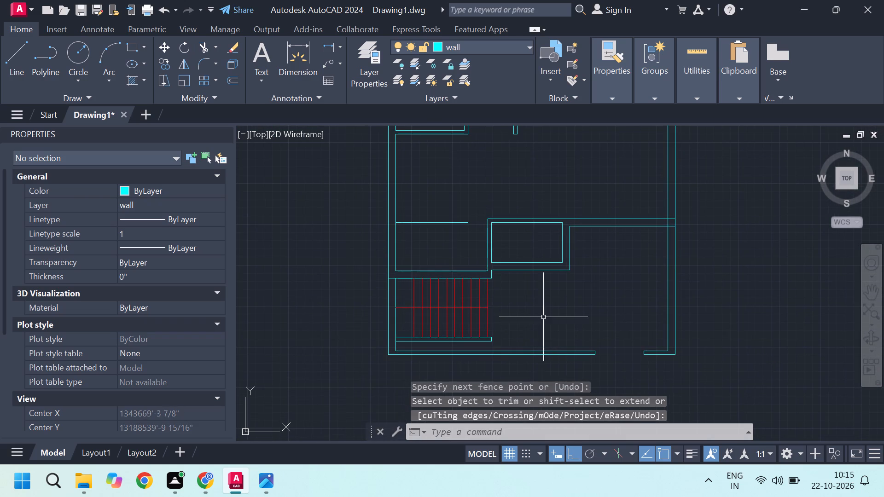
{"action": "scroll", "coordinate": [532, 293], "scroll_direction": "up", "scroll_amount": 2}
{"action": "middle_click_drag", "start_coordinate": [525, 285], "coordinate": [535, 335]}
{"action": "scroll", "coordinate": [538, 343], "scroll_direction": "down", "scroll_amount": 3}
{"action": "scroll", "coordinate": [468, 280], "scroll_direction": "up", "scroll_amount": 2}
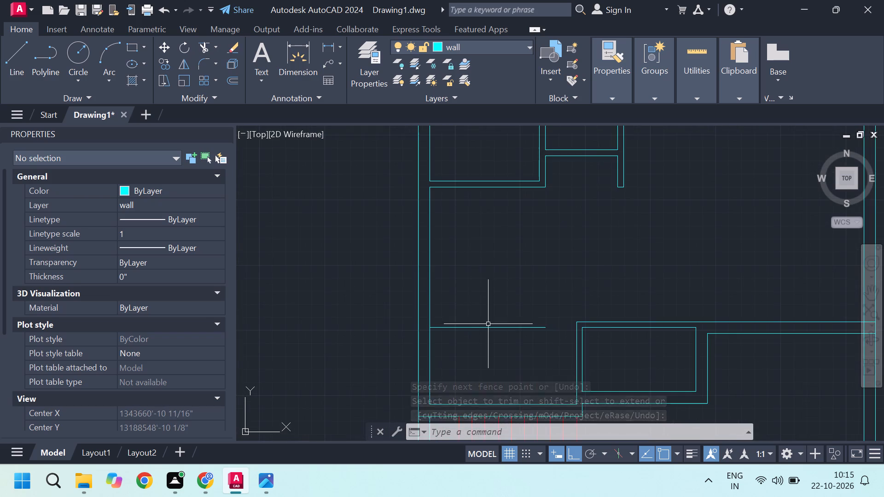
{"action": "left_click", "coordinate": [504, 355]}
{"action": "left_click", "coordinate": [500, 313]}
{"action": "key", "text": "Delete"}
Open the Tool Palettes with the architectural block samples.
{"action": "scroll", "coordinate": [504, 328], "scroll_direction": "down", "scroll_amount": 3}
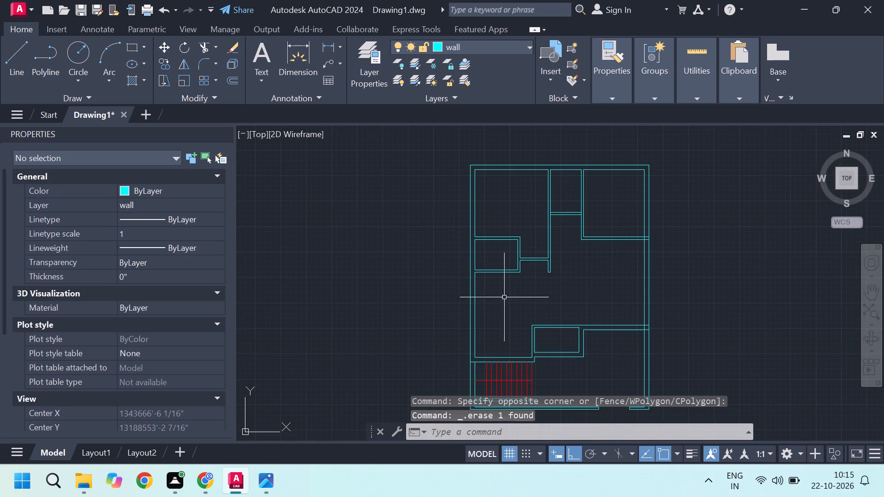
{"action": "scroll", "coordinate": [511, 228], "scroll_direction": "up", "scroll_amount": 2}
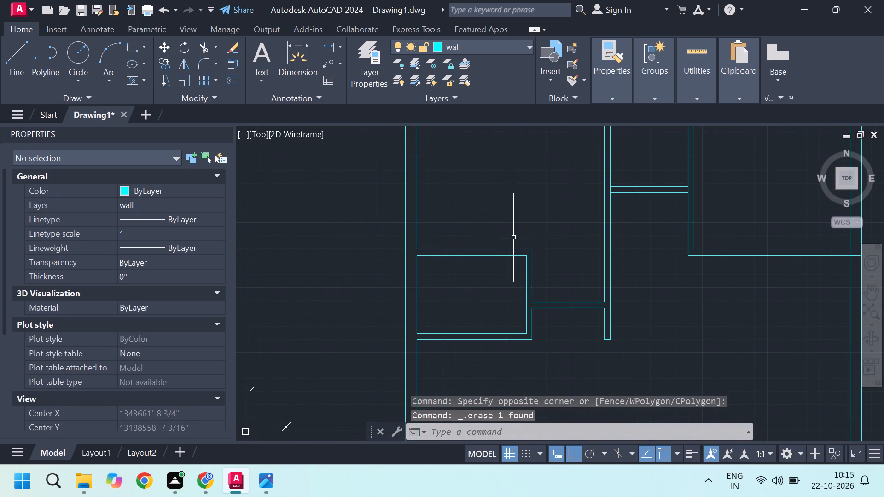
{"action": "scroll", "coordinate": [508, 252], "scroll_direction": "down", "scroll_amount": 2}
{"action": "middle_click_drag", "start_coordinate": [521, 233], "coordinate": [493, 250]}
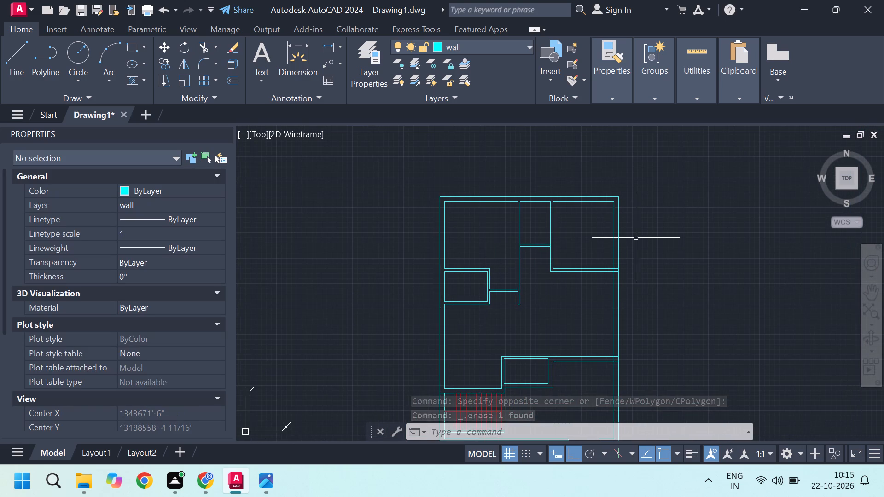
{"action": "key", "text": "r"}
{"action": "key", "text": "Escape"}
{"action": "type", "text": "tp"}
{"action": "key", "text": "Return"}
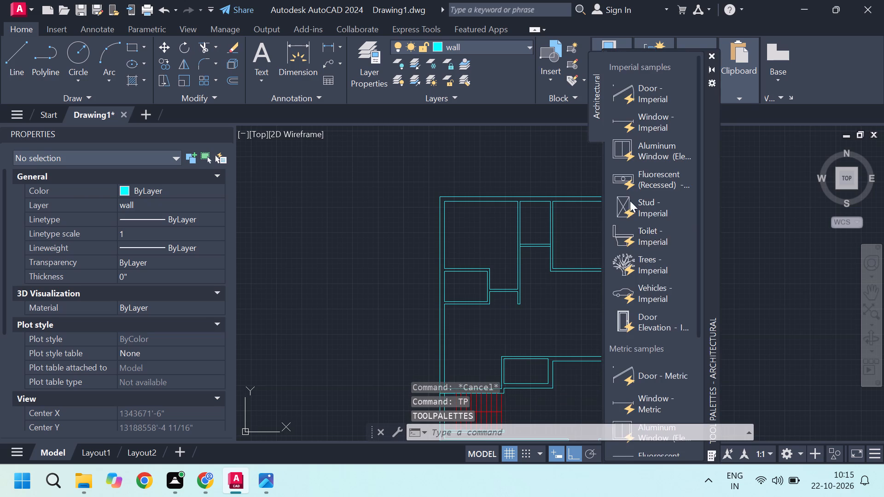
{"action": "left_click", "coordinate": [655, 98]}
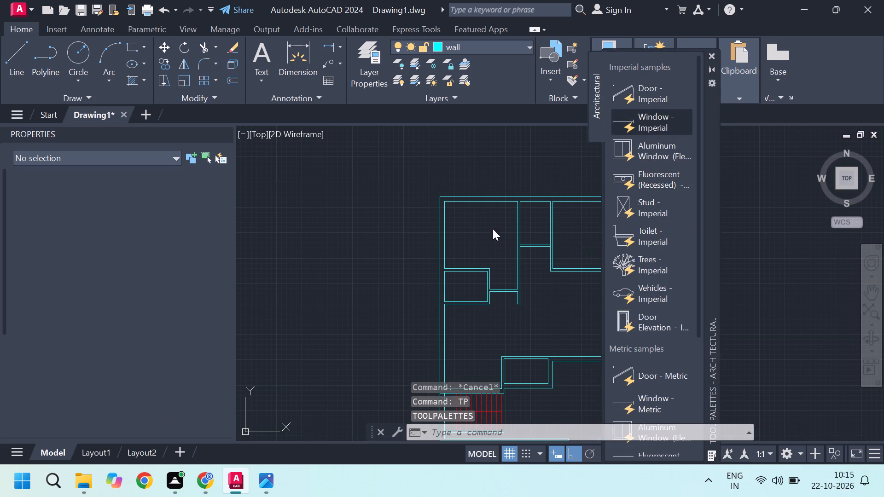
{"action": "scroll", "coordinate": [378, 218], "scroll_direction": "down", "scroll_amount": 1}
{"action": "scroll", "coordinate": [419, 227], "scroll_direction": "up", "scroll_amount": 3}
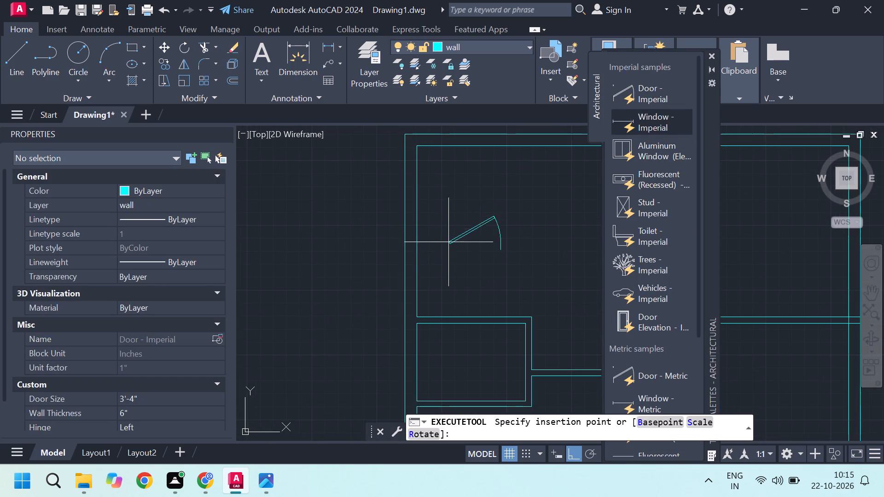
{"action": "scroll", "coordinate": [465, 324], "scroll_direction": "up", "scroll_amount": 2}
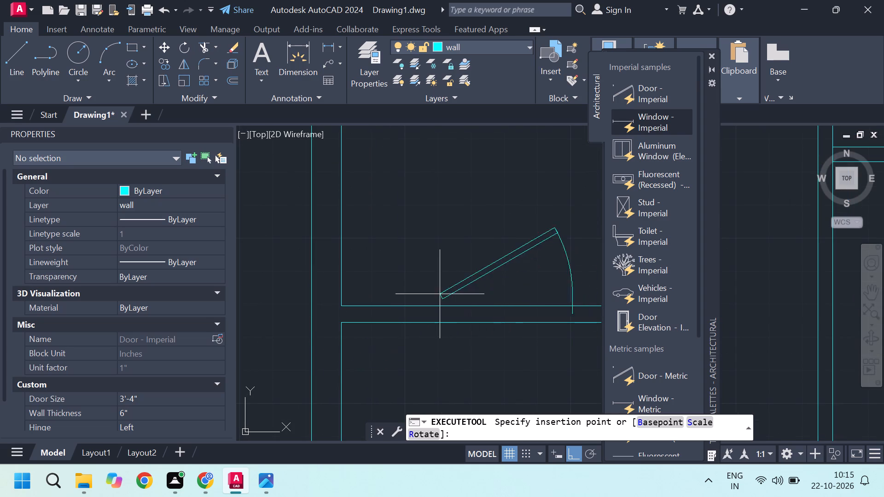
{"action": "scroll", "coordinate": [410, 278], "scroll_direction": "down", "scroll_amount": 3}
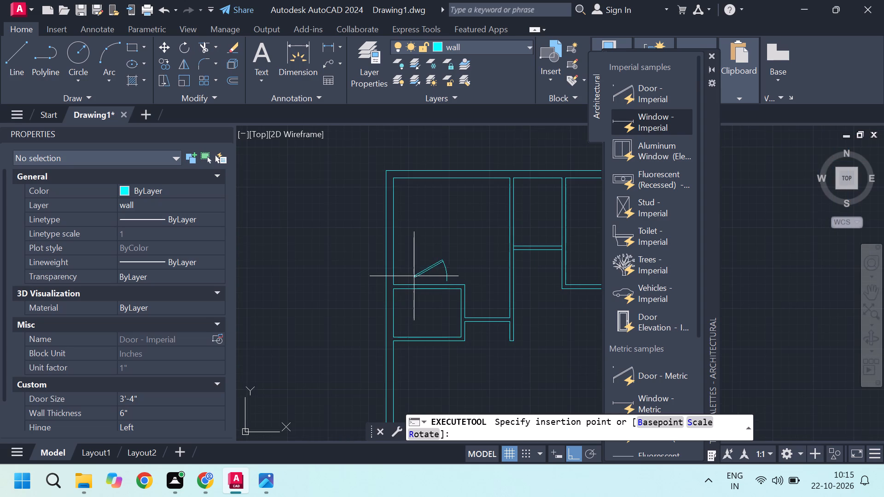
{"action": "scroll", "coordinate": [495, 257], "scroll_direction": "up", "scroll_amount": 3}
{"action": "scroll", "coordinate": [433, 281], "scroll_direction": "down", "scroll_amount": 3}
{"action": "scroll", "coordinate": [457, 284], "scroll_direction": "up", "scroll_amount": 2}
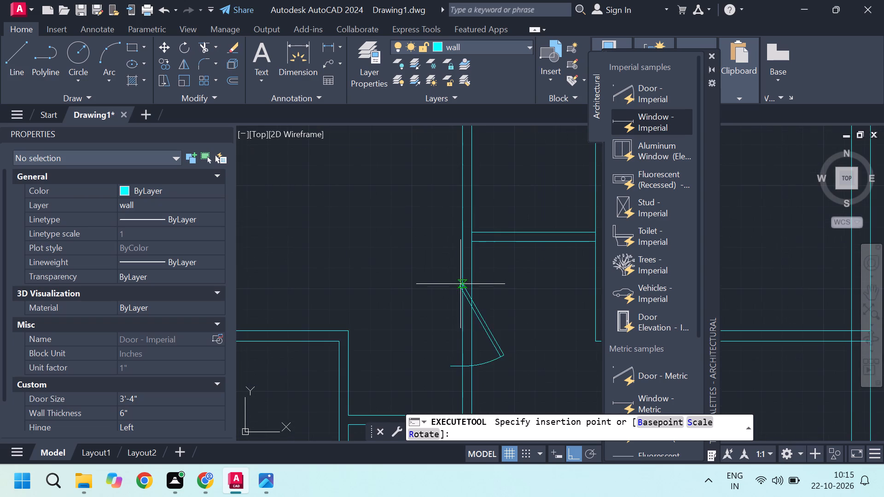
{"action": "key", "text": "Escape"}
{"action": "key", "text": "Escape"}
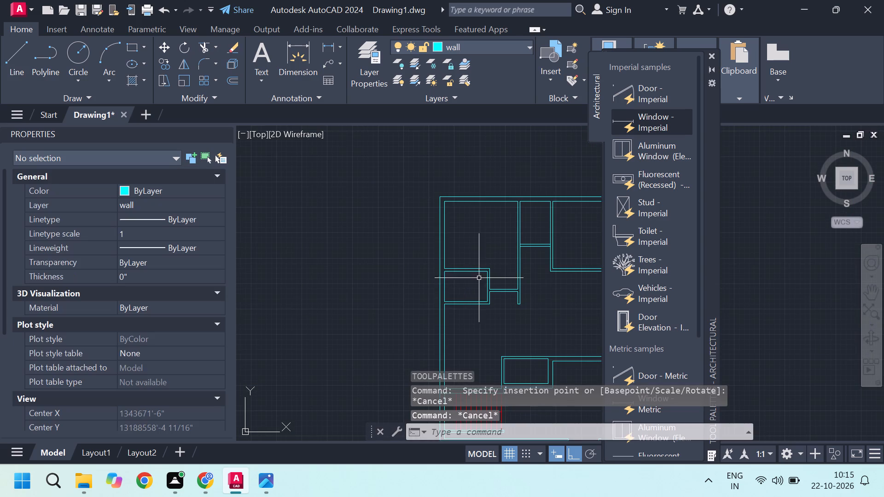
Draw a horizontal line about 5" long across the top-left room's right wall, just below the top-middle room's bottom wall.
{"action": "middle_click_drag", "start_coordinate": [498, 277], "coordinate": [393, 277]}
{"action": "scroll", "coordinate": [410, 267], "scroll_direction": "up", "scroll_amount": 3}
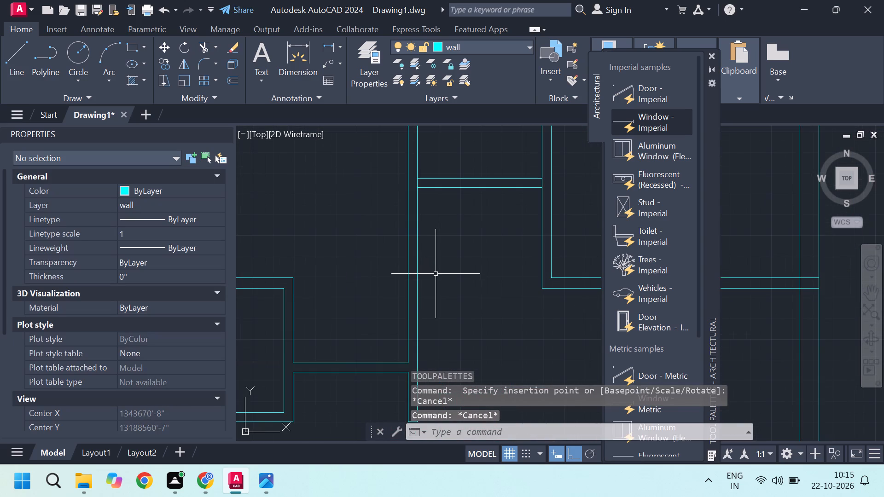
{"action": "scroll", "coordinate": [426, 254], "scroll_direction": "down", "scroll_amount": 1}
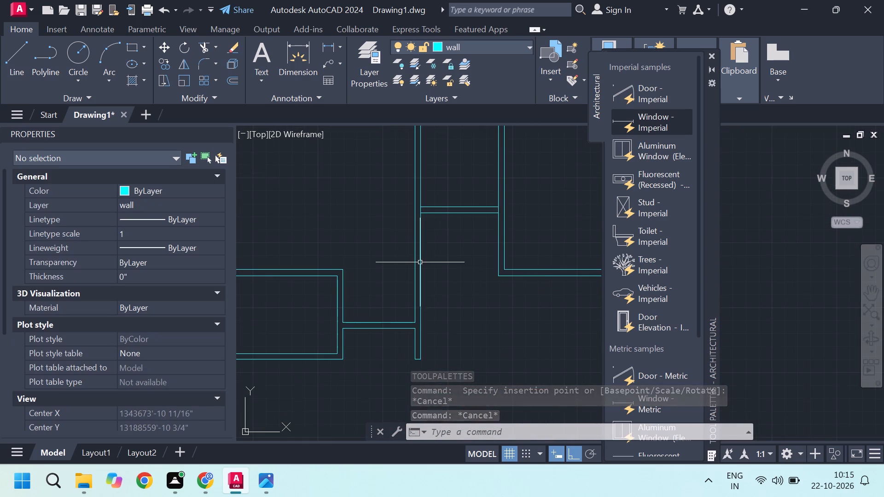
{"action": "scroll", "coordinate": [416, 226], "scroll_direction": "up", "scroll_amount": 1}
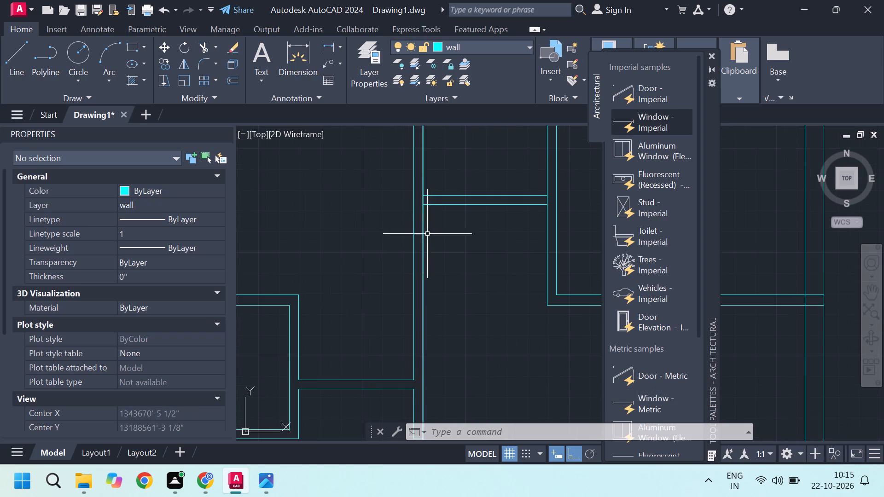
{"action": "key", "text": "l"}
{"action": "key", "text": "Return"}
{"action": "scroll", "coordinate": [419, 235], "scroll_direction": "up", "scroll_amount": 3}
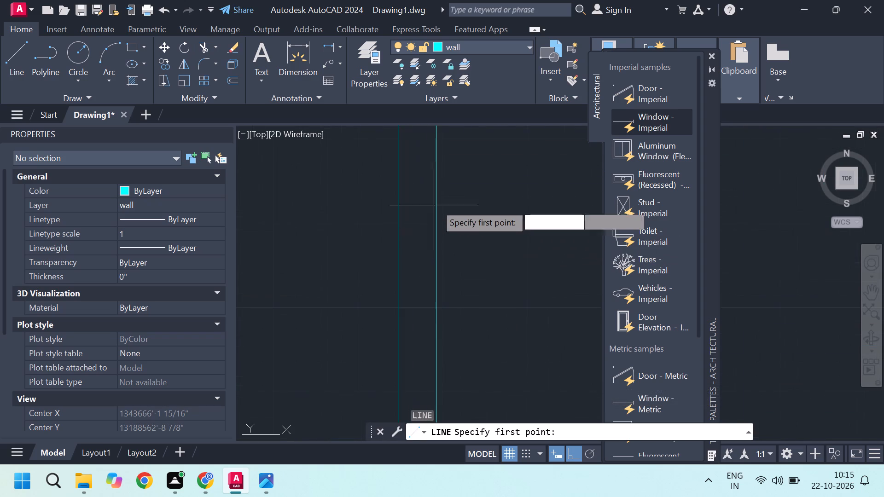
{"action": "left_click", "coordinate": [434, 183]}
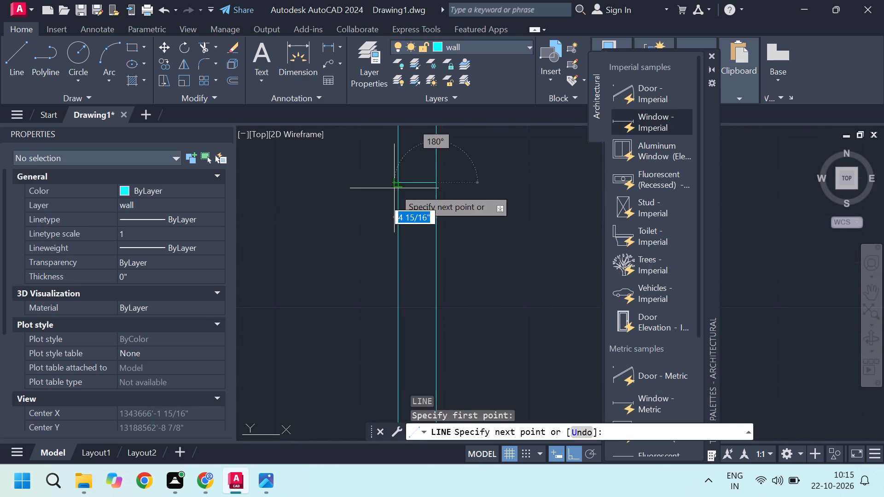
{"action": "left_click", "coordinate": [394, 187]}
{"action": "key", "text": "Escape"}
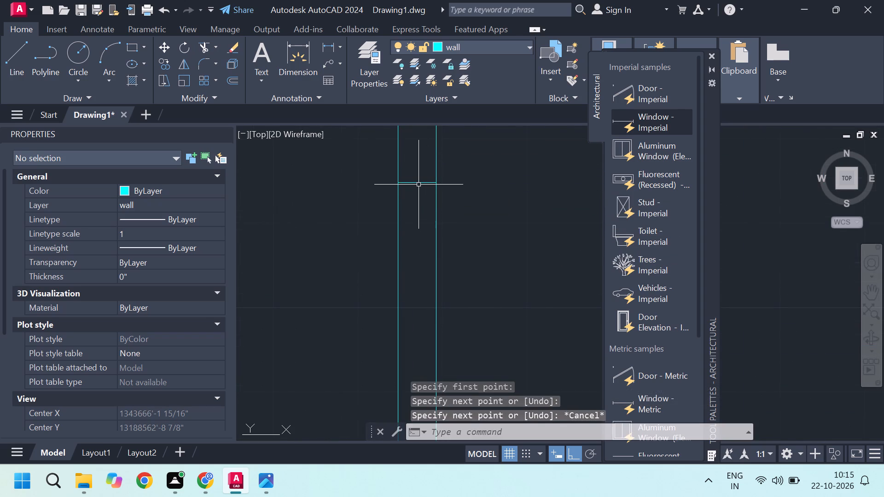
Copy the short jamb line 3' straight down the top-left room's right wall.
{"action": "left_click", "coordinate": [419, 183]}
{"action": "type", "text": "co"}
{"action": "key", "text": "Return"}
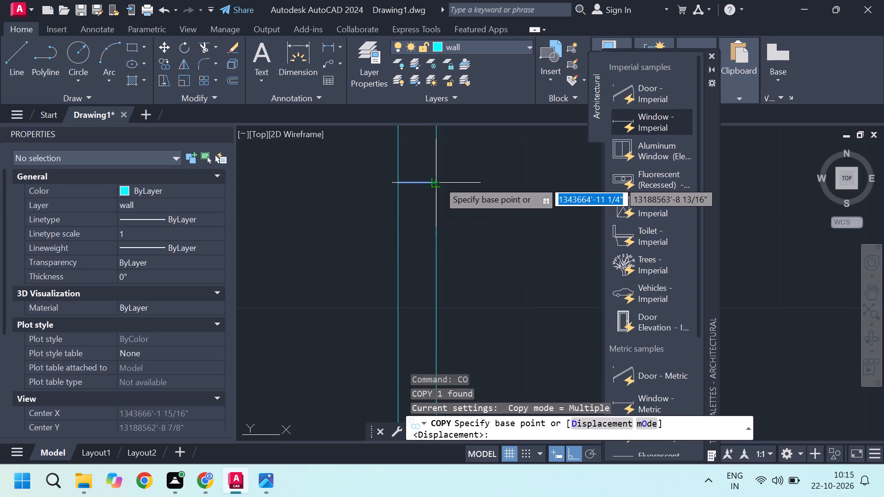
{"action": "left_click", "coordinate": [438, 182]}
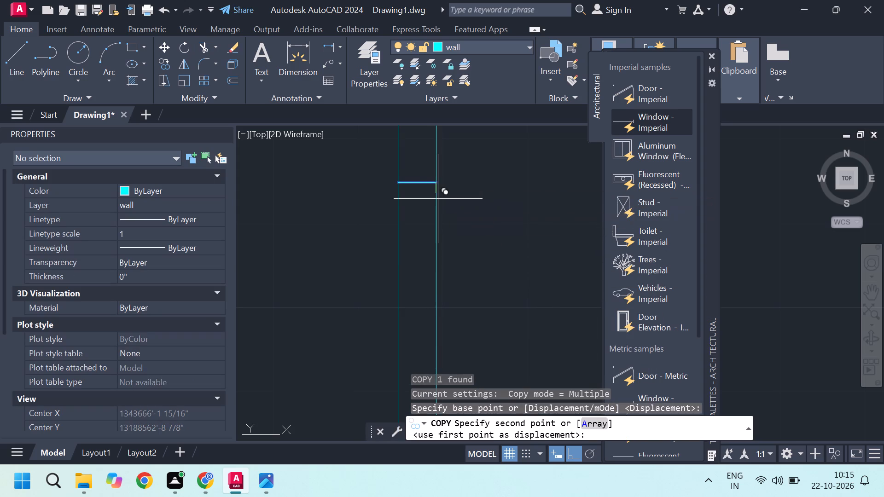
{"action": "type", "text": "3'"}
{"action": "key", "text": "Return"}
{"action": "scroll", "coordinate": [395, 201], "scroll_direction": "down", "scroll_amount": 4}
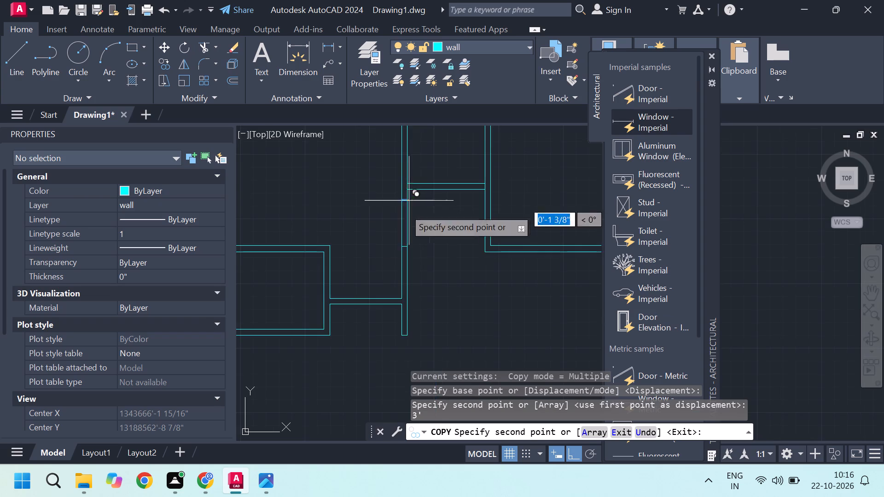
{"action": "scroll", "coordinate": [402, 217], "scroll_direction": "up", "scroll_amount": 3}
{"action": "key", "text": "Escape"}
Copy both jamb lines from the top-left room's right wall onto the top-right room's left wall.
{"action": "scroll", "coordinate": [400, 218], "scroll_direction": "down", "scroll_amount": 1}
{"action": "left_click", "coordinate": [371, 184]}
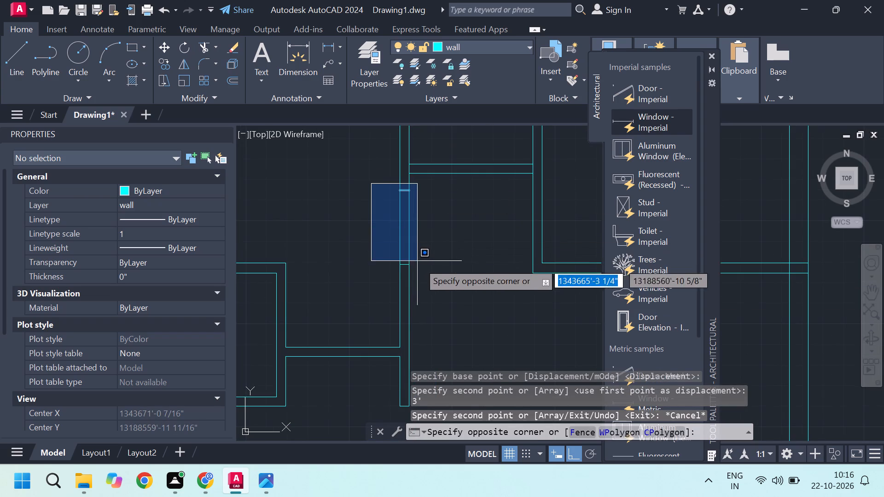
{"action": "left_click", "coordinate": [424, 278]}
{"action": "scroll", "coordinate": [426, 266], "scroll_direction": "up", "scroll_amount": 1}
{"action": "key", "text": "c"}
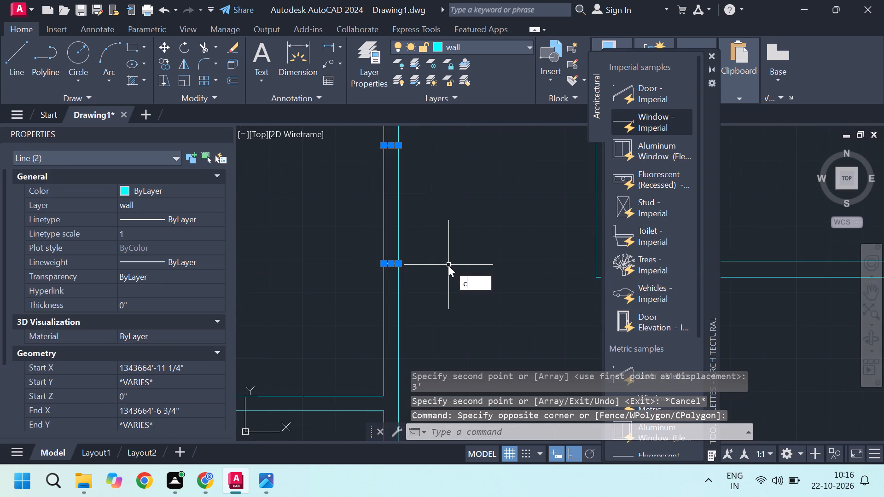
{"action": "key", "text": "o"}
{"action": "key", "text": "Return"}
{"action": "scroll", "coordinate": [420, 261], "scroll_direction": "up", "scroll_amount": 2}
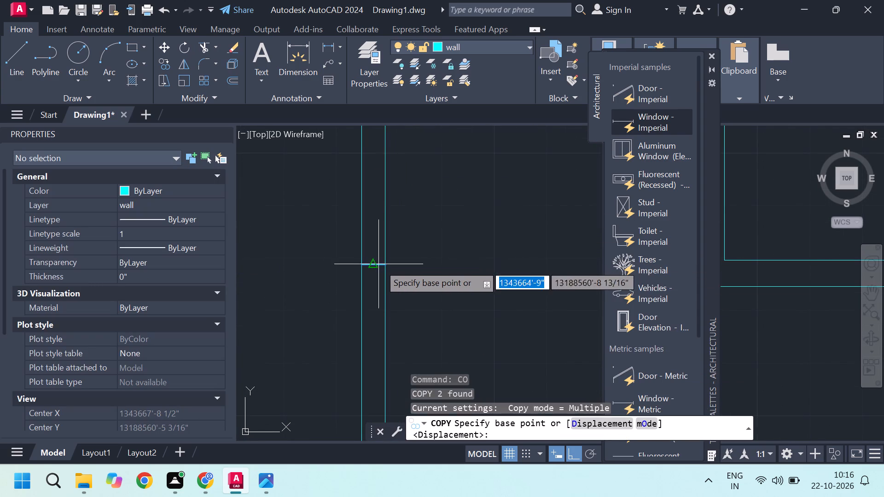
{"action": "left_click", "coordinate": [383, 264]}
{"action": "scroll", "coordinate": [313, 229], "scroll_direction": "down", "scroll_amount": 3}
{"action": "scroll", "coordinate": [430, 231], "scroll_direction": "up", "scroll_amount": 3}
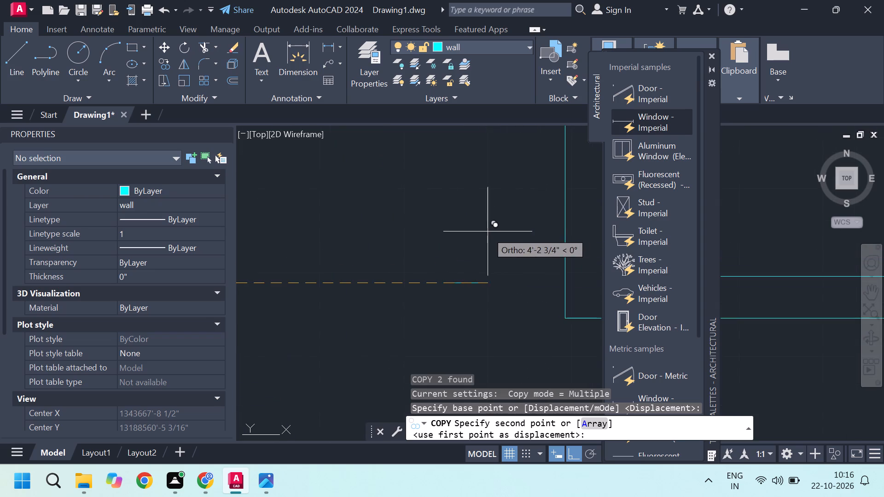
{"action": "scroll", "coordinate": [487, 231], "scroll_direction": "down", "scroll_amount": 2}
{"action": "scroll", "coordinate": [526, 237], "scroll_direction": "down", "scroll_amount": 3}
{"action": "scroll", "coordinate": [527, 237], "scroll_direction": "up", "scroll_amount": 4}
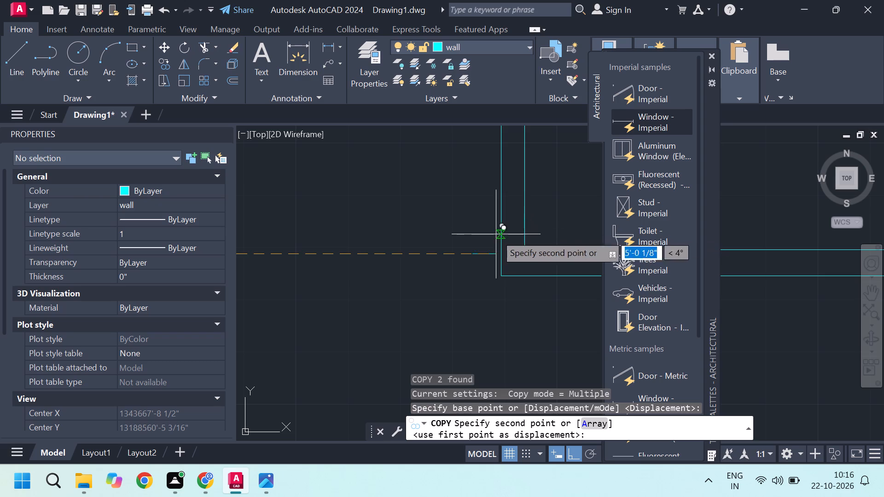
{"action": "left_click", "coordinate": [526, 206]}
{"action": "scroll", "coordinate": [506, 222], "scroll_direction": "down", "scroll_amount": 4}
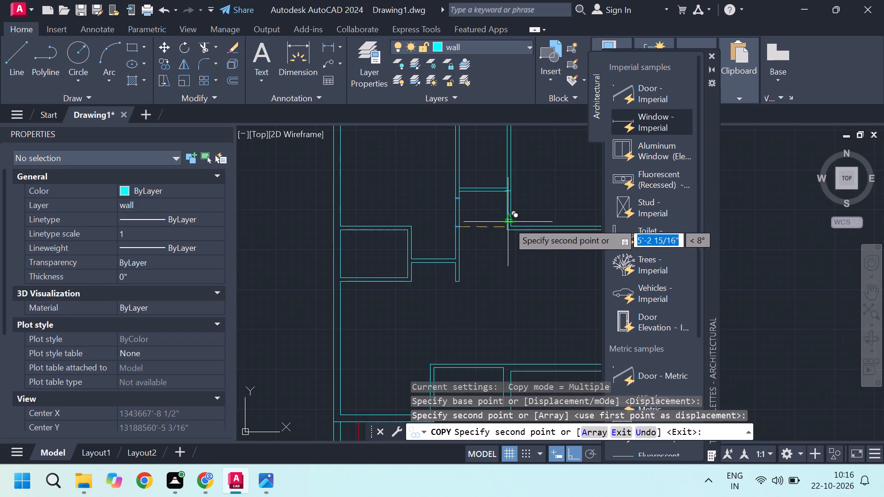
{"action": "key", "text": "Escape"}
Move the two copied jamb lines about 6" down the top-right room's left wall, toward its bottom corner.
{"action": "scroll", "coordinate": [530, 208], "scroll_direction": "up", "scroll_amount": 3}
{"action": "middle_click_drag", "start_coordinate": [492, 206], "coordinate": [508, 238]}
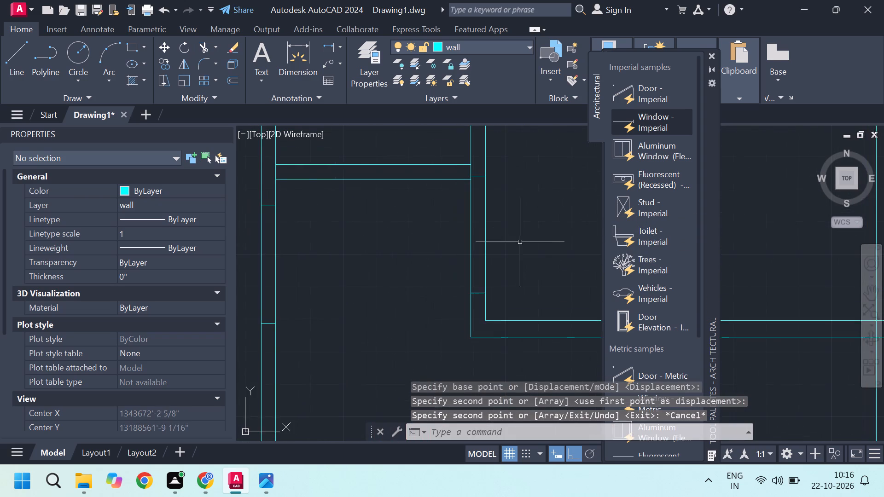
{"action": "scroll", "coordinate": [520, 242], "scroll_direction": "down", "scroll_amount": 1}
{"action": "scroll", "coordinate": [498, 215], "scroll_direction": "up", "scroll_amount": 2}
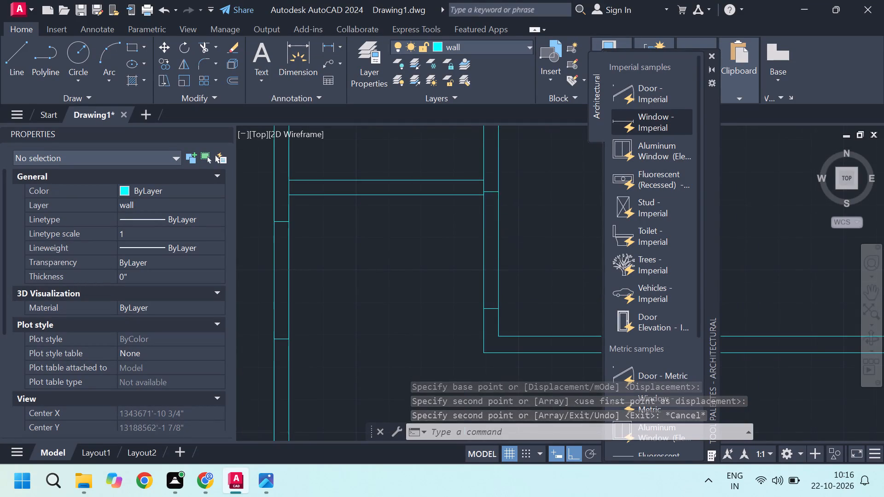
{"action": "scroll", "coordinate": [496, 208], "scroll_direction": "up", "scroll_amount": 1}
{"action": "scroll", "coordinate": [480, 185], "scroll_direction": "down", "scroll_amount": 2}
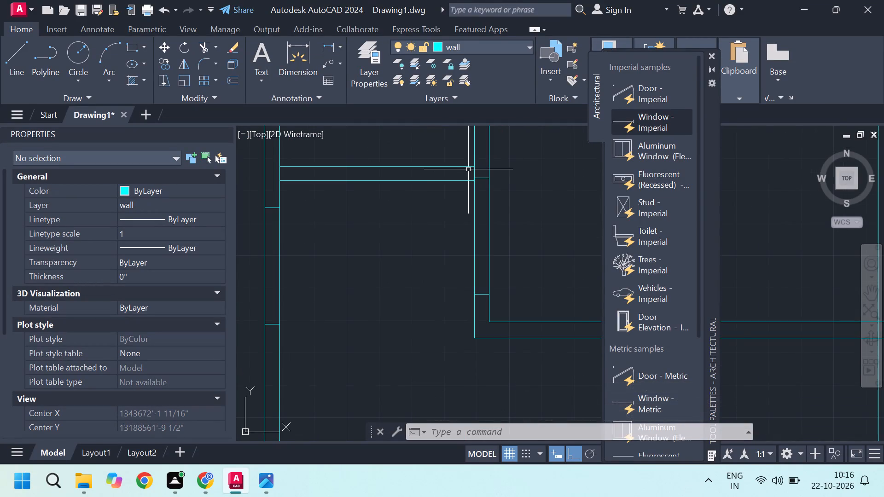
{"action": "left_click", "coordinate": [454, 157]}
{"action": "left_click", "coordinate": [519, 307]}
{"action": "scroll", "coordinate": [513, 295], "scroll_direction": "up", "scroll_amount": 1}
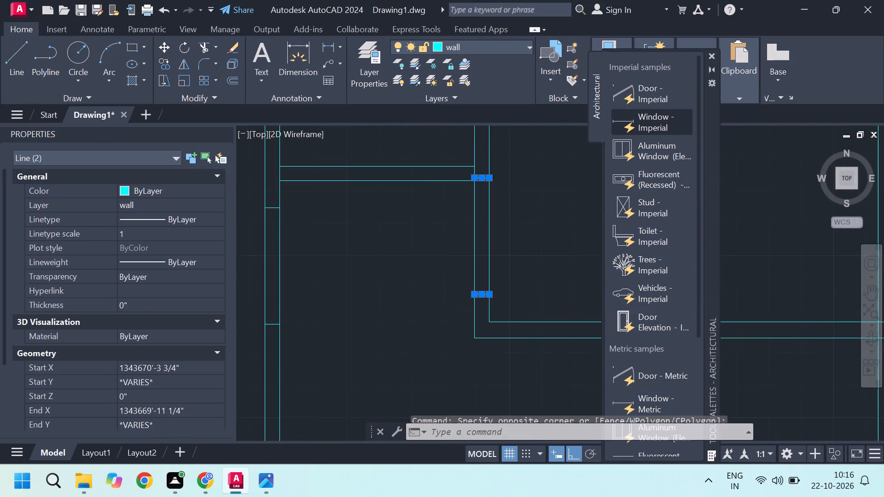
{"action": "key", "text": "m"}
{"action": "key", "text": "Return"}
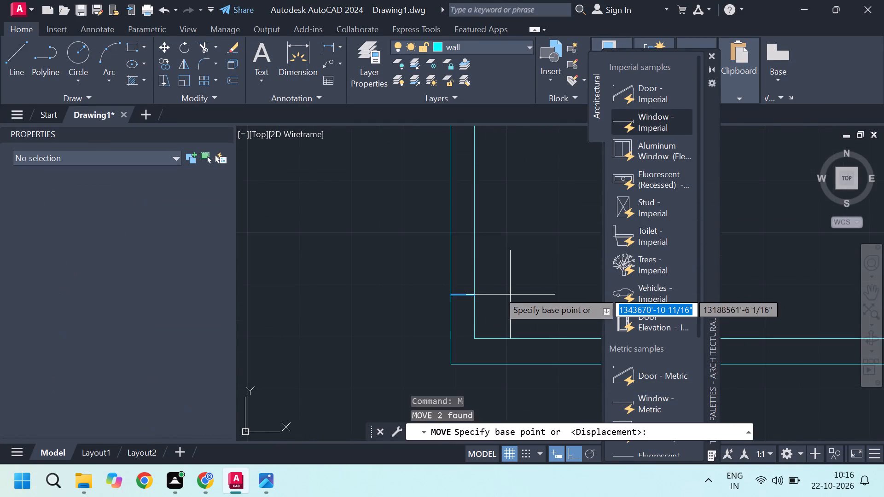
{"action": "scroll", "coordinate": [471, 286], "scroll_direction": "up", "scroll_amount": 4}
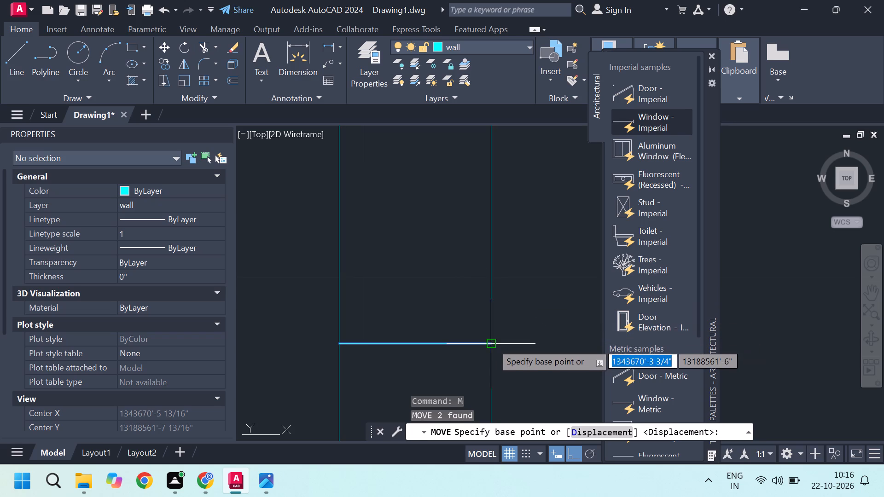
{"action": "left_click", "coordinate": [492, 344]}
{"action": "scroll", "coordinate": [496, 340], "scroll_direction": "down", "scroll_amount": 4}
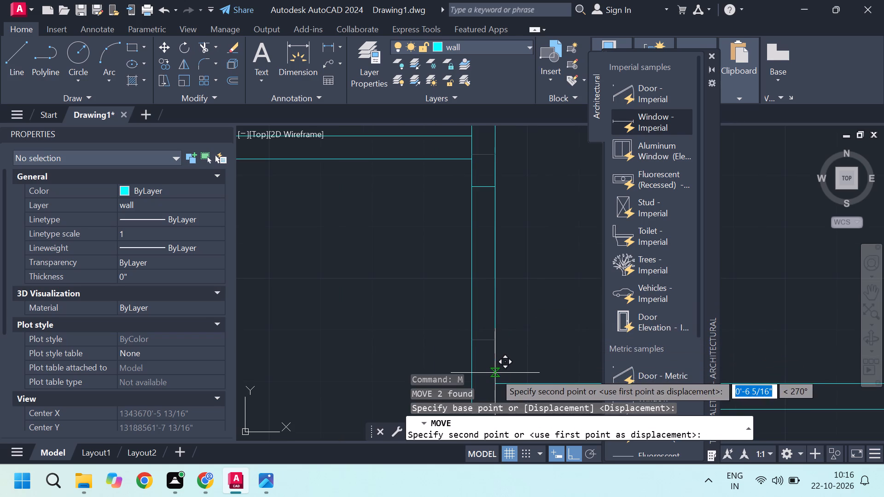
{"action": "left_click", "coordinate": [495, 373]}
{"action": "key", "text": "Escape"}
{"action": "scroll", "coordinate": [484, 315], "scroll_direction": "down", "scroll_amount": 2}
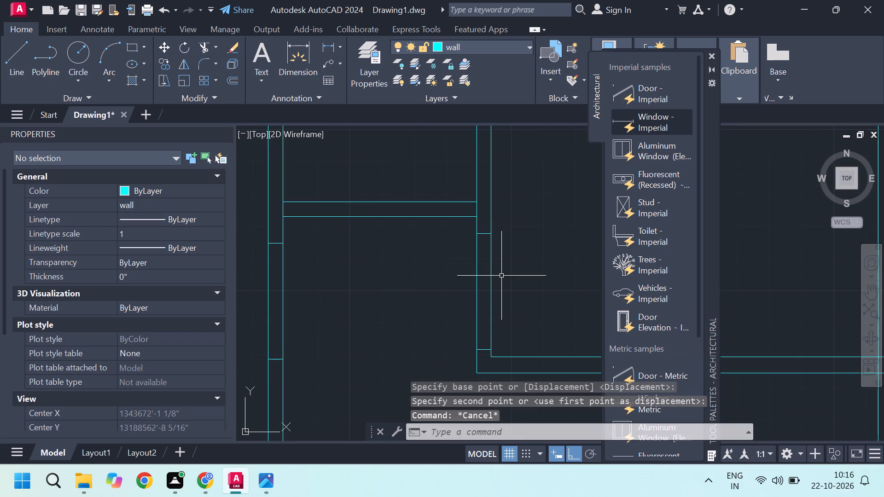
Trim the wall lines between both pairs of jamb lines to open doorways into the top-left and top-right rooms.
{"action": "scroll", "coordinate": [501, 275], "scroll_direction": "down", "scroll_amount": 1}
{"action": "scroll", "coordinate": [498, 279], "scroll_direction": "up", "scroll_amount": 1}
{"action": "key", "text": "e"}
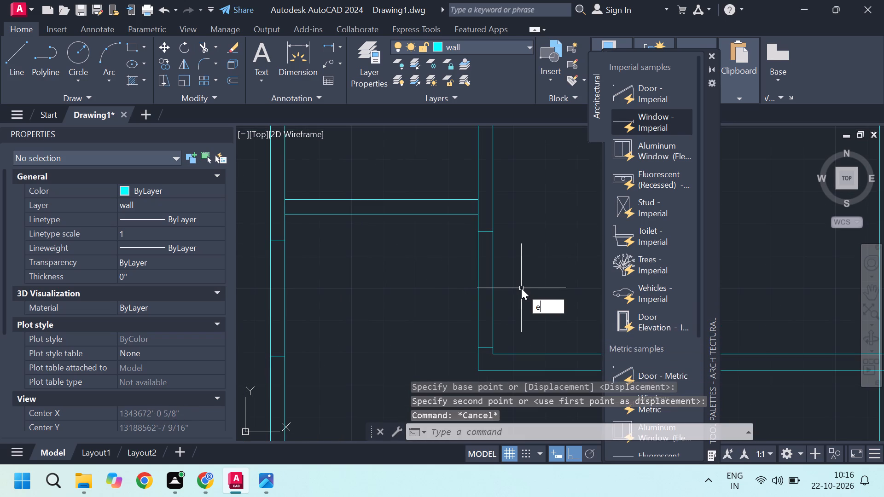
{"action": "key", "text": "Escape"}
{"action": "key", "text": "t"}
{"action": "key", "text": "r"}
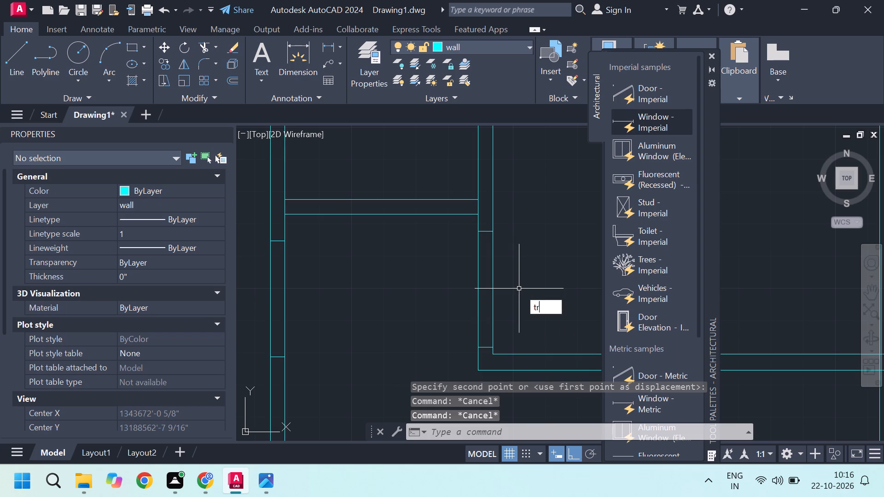
{"action": "key", "text": "Return"}
{"action": "left_click", "coordinate": [519, 289]}
{"action": "left_click", "coordinate": [456, 299]}
{"action": "scroll", "coordinate": [458, 290], "scroll_direction": "down", "scroll_amount": 1}
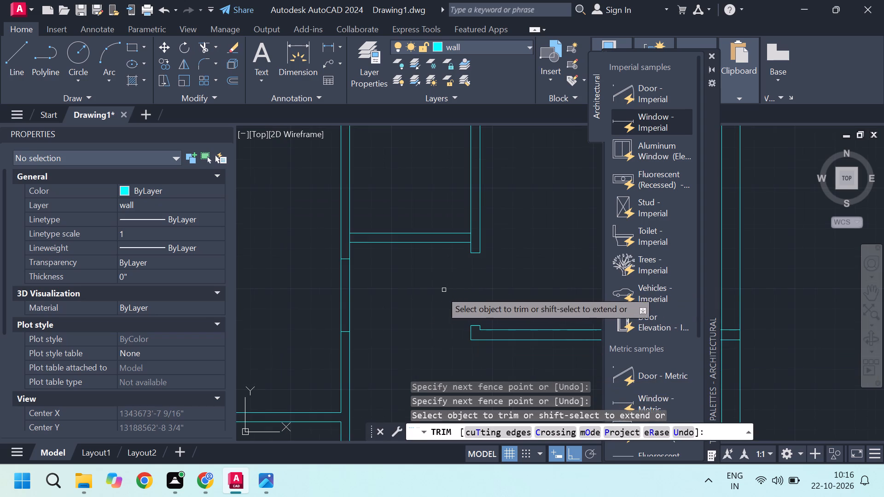
{"action": "left_click", "coordinate": [409, 293]}
{"action": "left_click", "coordinate": [324, 299]}
{"action": "key", "text": "Escape"}
Draw a vertical jamb line about 4 1/2" long across the top-middle room's bottom wall, near its right end.
{"action": "scroll", "coordinate": [349, 288], "scroll_direction": "down", "scroll_amount": 2}
{"action": "middle_click_drag", "start_coordinate": [346, 290], "coordinate": [354, 289]}
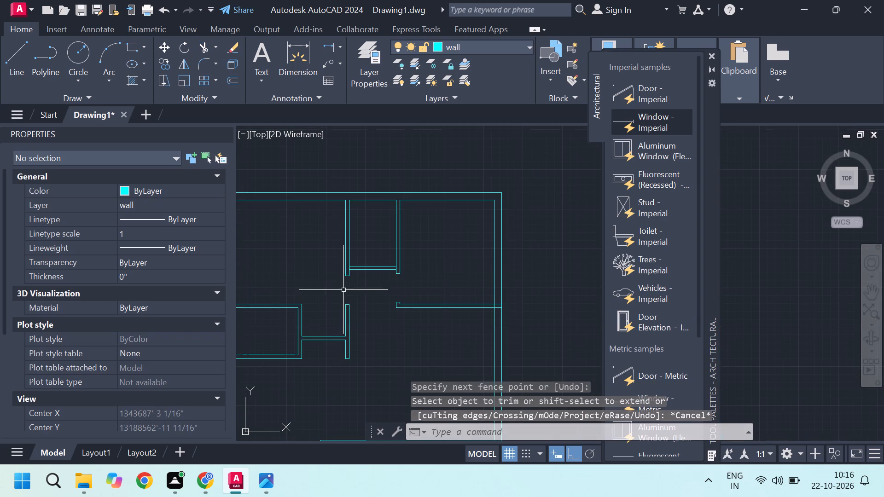
{"action": "middle_click_drag", "start_coordinate": [354, 289], "coordinate": [397, 287]}
{"action": "scroll", "coordinate": [447, 260], "scroll_direction": "up", "scroll_amount": 4}
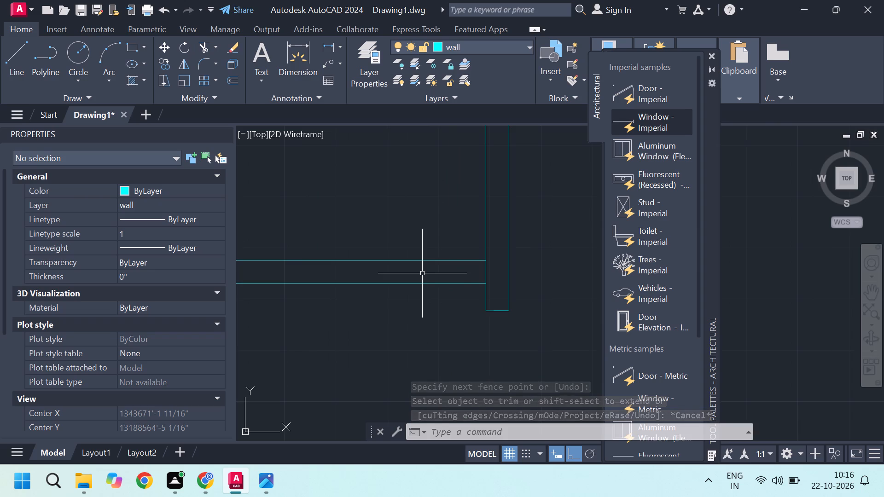
{"action": "key", "text": "l"}
{"action": "key", "text": "Return"}
{"action": "left_click", "coordinate": [434, 261]}
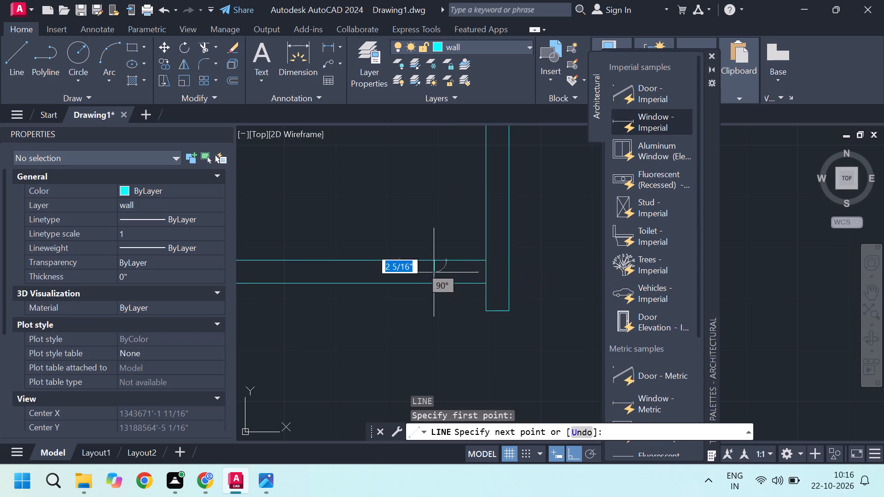
{"action": "left_click", "coordinate": [435, 284]}
{"action": "key", "text": "Escape"}
{"action": "scroll", "coordinate": [435, 279], "scroll_direction": "up", "scroll_amount": 2}
{"action": "key", "text": "Escape"}
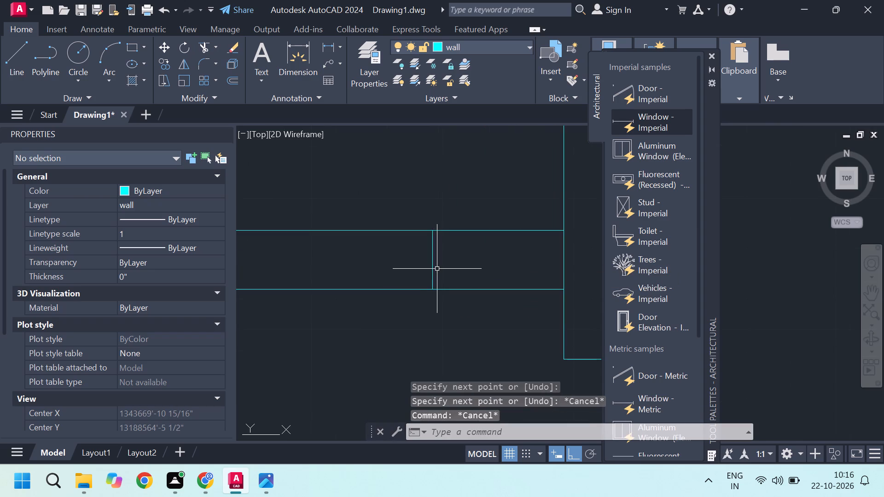
Copy the vertical jamb line 2'6" to the left along the top-middle room's bottom wall.
{"action": "left_click", "coordinate": [432, 268]}
{"action": "key", "text": "c"}
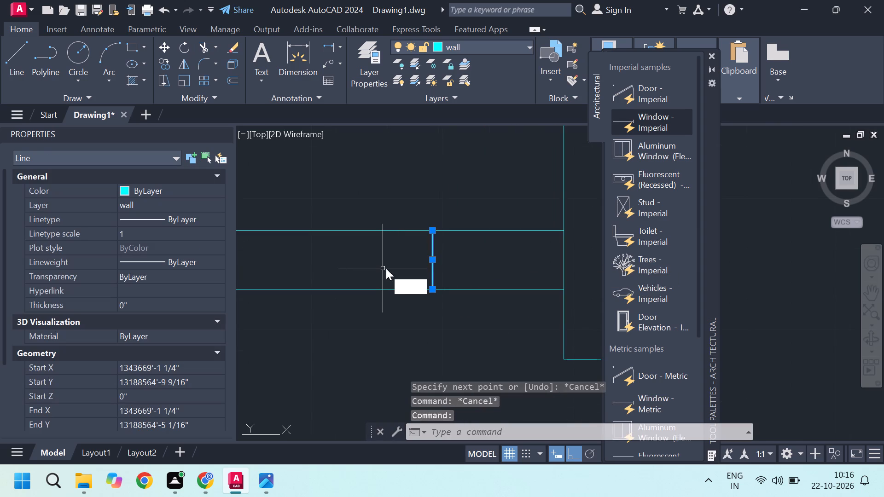
{"action": "key", "text": "o"}
{"action": "key", "text": "Return"}
{"action": "scroll", "coordinate": [401, 260], "scroll_direction": "down", "scroll_amount": 2}
{"action": "middle_click_drag", "start_coordinate": [403, 260], "coordinate": [463, 260]}
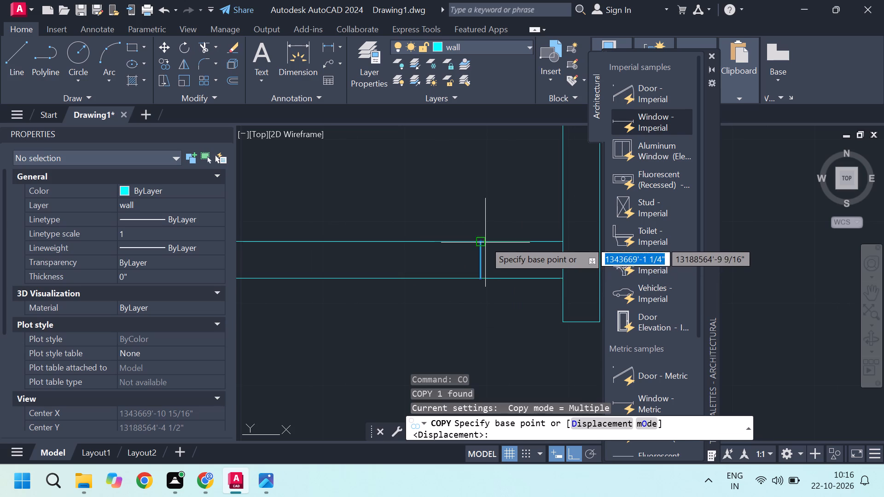
{"action": "left_click", "coordinate": [476, 240]}
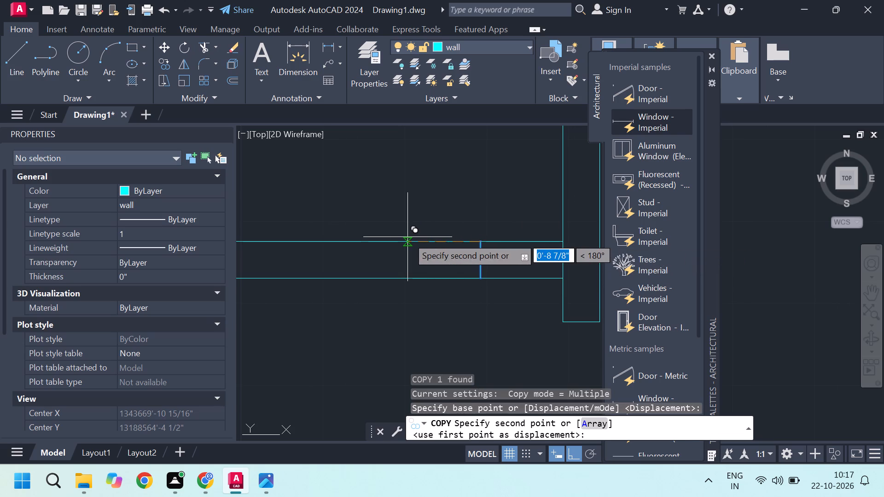
{"action": "key", "text": "3"}
{"action": "key", "text": "BackSpace"}
{"action": "type", "text": "2'6"}
{"action": "key", "text": "Return"}
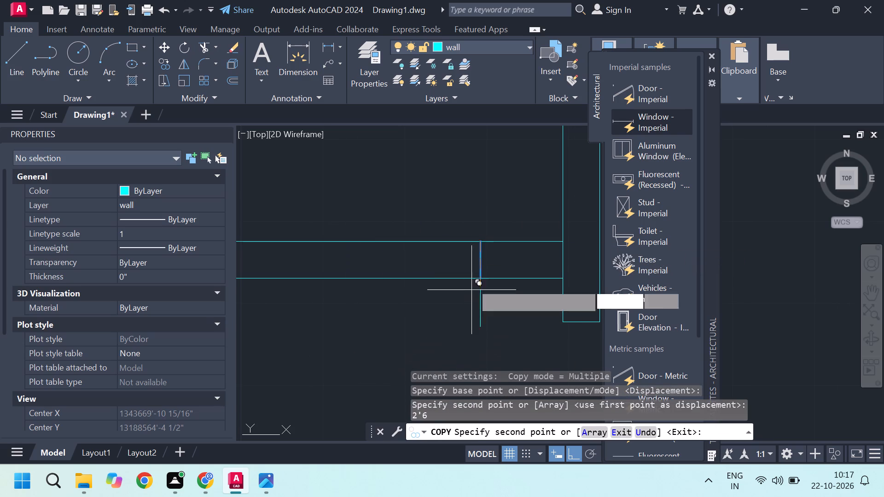
{"action": "scroll", "coordinate": [471, 277], "scroll_direction": "down", "scroll_amount": 4}
{"action": "scroll", "coordinate": [442, 277], "scroll_direction": "up", "scroll_amount": 3}
{"action": "key", "text": "Escape"}
{"action": "key", "text": "Escape"}
Trim the wall lines between the two jamb lines to open a doorway in the top-middle room's bottom wall.
{"action": "key", "text": "e"}
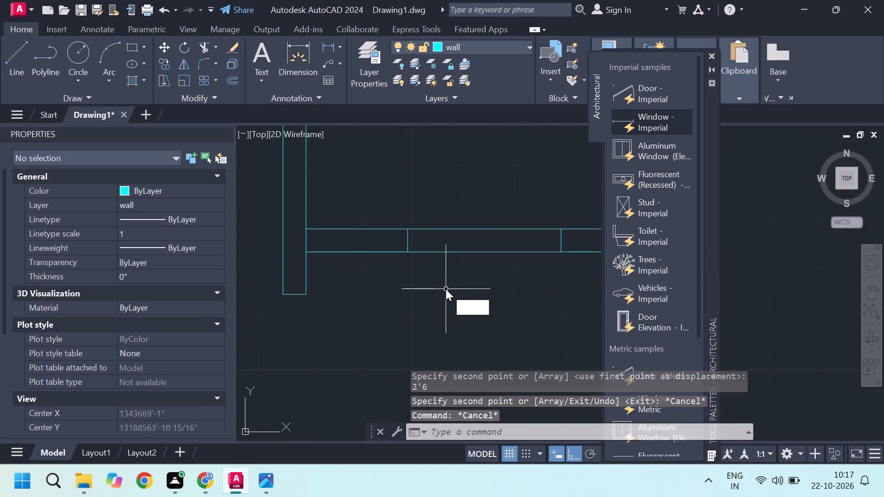
{"action": "key", "text": "Escape"}
{"action": "key", "text": "Escape"}
{"action": "type", "text": "tr"}
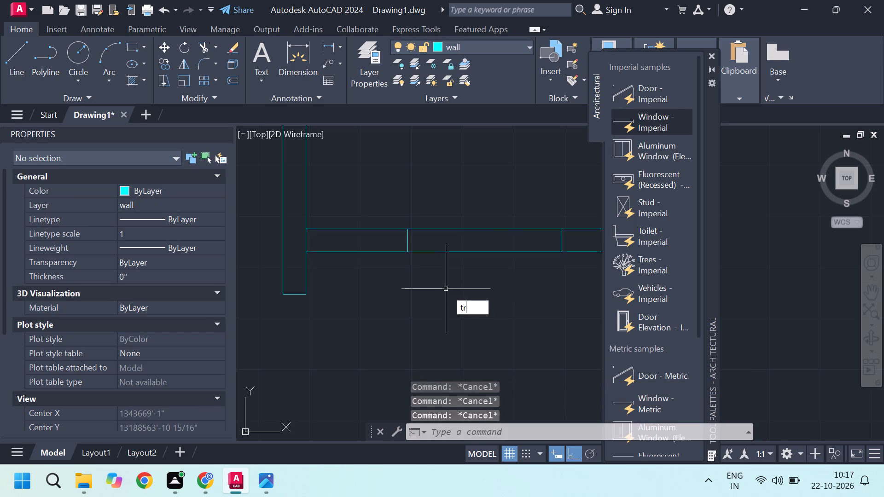
{"action": "key", "text": "Return"}
{"action": "left_click_drag", "start_coordinate": [463, 283], "coordinate": [459, 275]}
{"action": "left_click", "coordinate": [459, 199]}
{"action": "key", "text": "Escape"}
{"action": "scroll", "coordinate": [458, 199], "scroll_direction": "down", "scroll_amount": 2}
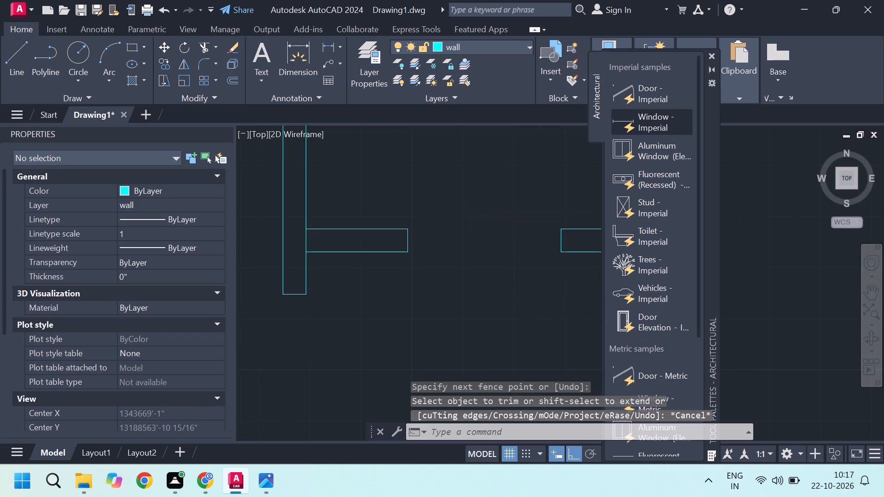
Draw a vertical jamb line about 5" long across the top wall of the small left-hand room, near its right end.
{"action": "scroll", "coordinate": [458, 199], "scroll_direction": "down", "scroll_amount": 2}
{"action": "scroll", "coordinate": [442, 223], "scroll_direction": "up", "scroll_amount": 2}
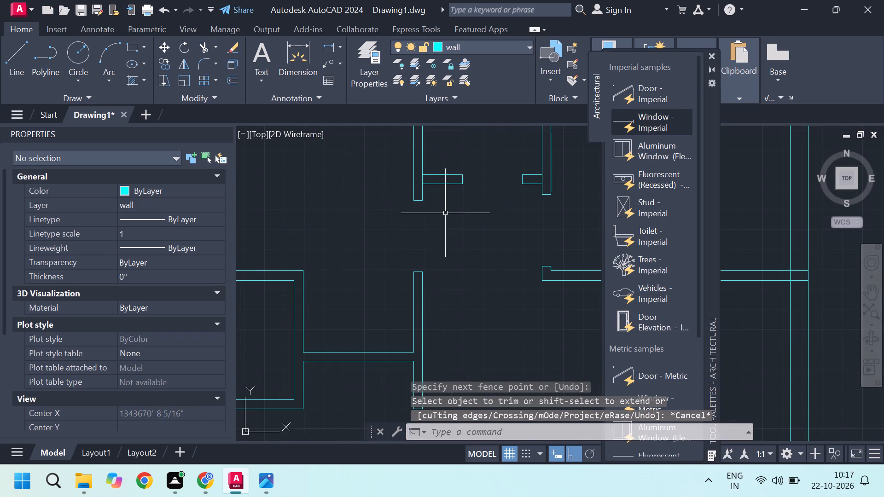
{"action": "scroll", "coordinate": [450, 207], "scroll_direction": "down", "scroll_amount": 1}
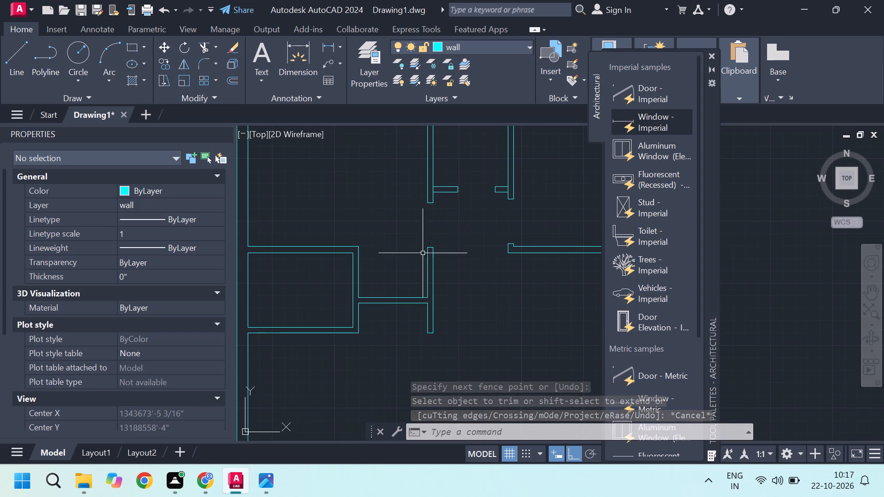
{"action": "scroll", "coordinate": [332, 248], "scroll_direction": "up", "scroll_amount": 1}
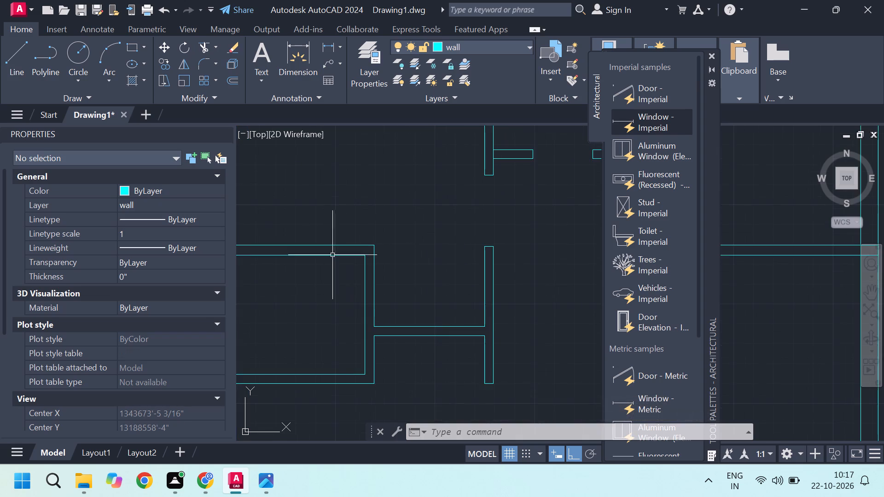
{"action": "middle_click_drag", "start_coordinate": [340, 260], "coordinate": [408, 269]}
{"action": "scroll", "coordinate": [382, 258], "scroll_direction": "up", "scroll_amount": 1}
{"action": "key", "text": "l"}
{"action": "key", "text": "Return"}
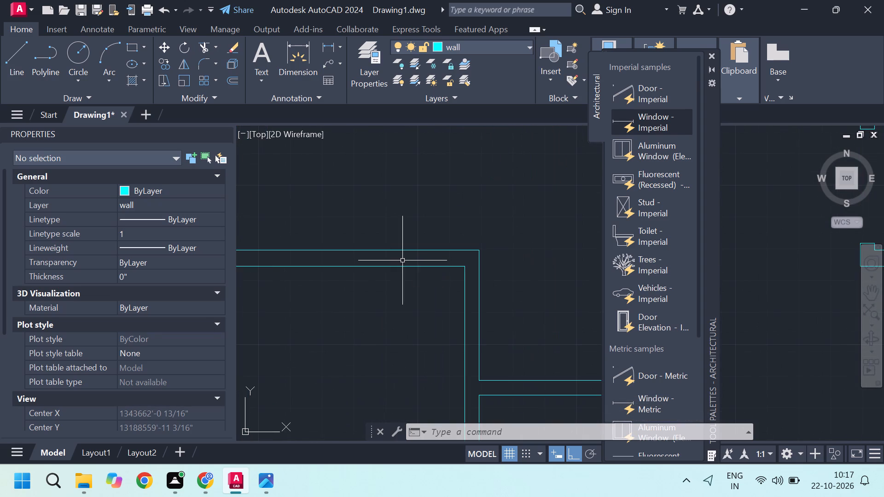
{"action": "left_click", "coordinate": [414, 264]}
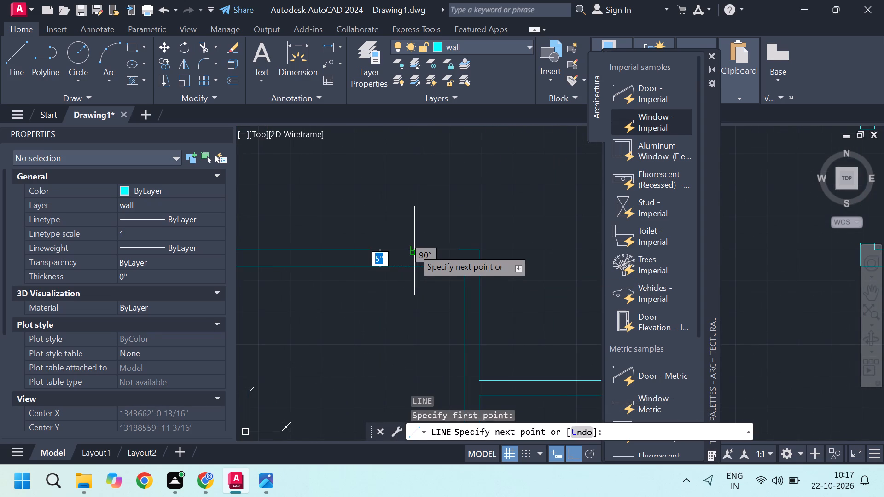
{"action": "left_click", "coordinate": [413, 248]}
{"action": "key", "text": "Escape"}
Offset the new jamb line 2'6" to the left along the small left-hand room's top wall.
{"action": "middle_click_drag", "start_coordinate": [374, 261], "coordinate": [440, 280]}
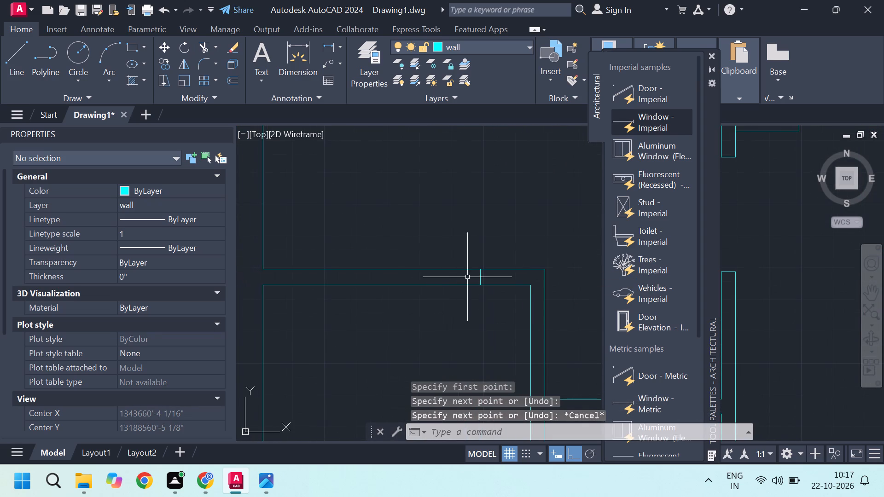
{"action": "left_click", "coordinate": [482, 277]}
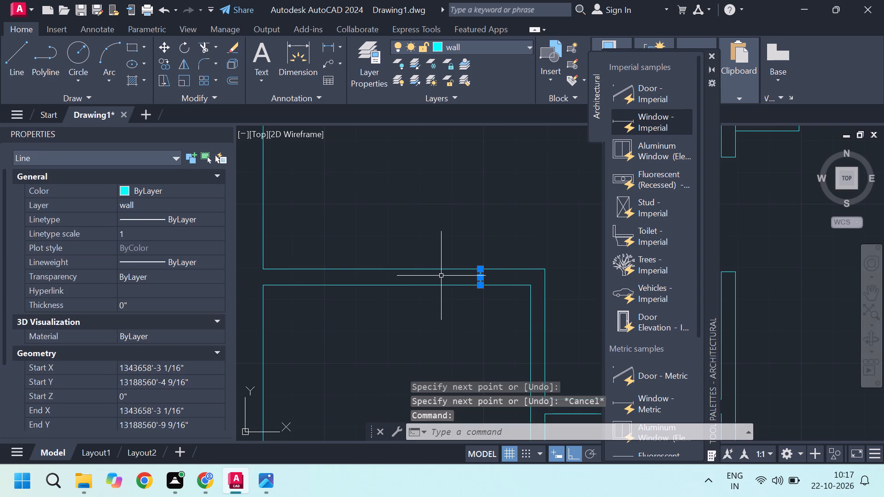
{"action": "key", "text": "o"}
{"action": "key", "text": "Return"}
{"action": "key", "text": "t"}
{"action": "key", "text": "Return"}
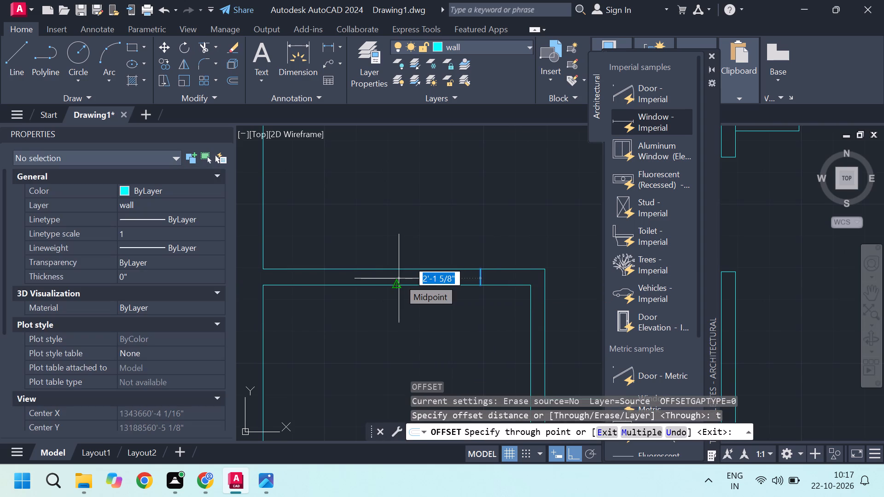
{"action": "type", "text": "2'6"}
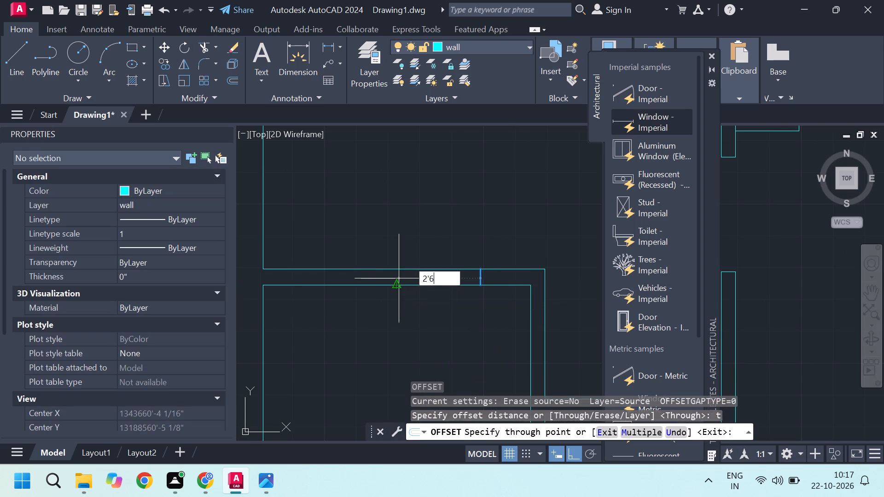
{"action": "key", "text": "Return"}
{"action": "key", "text": "Escape"}
{"action": "key", "text": "Escape"}
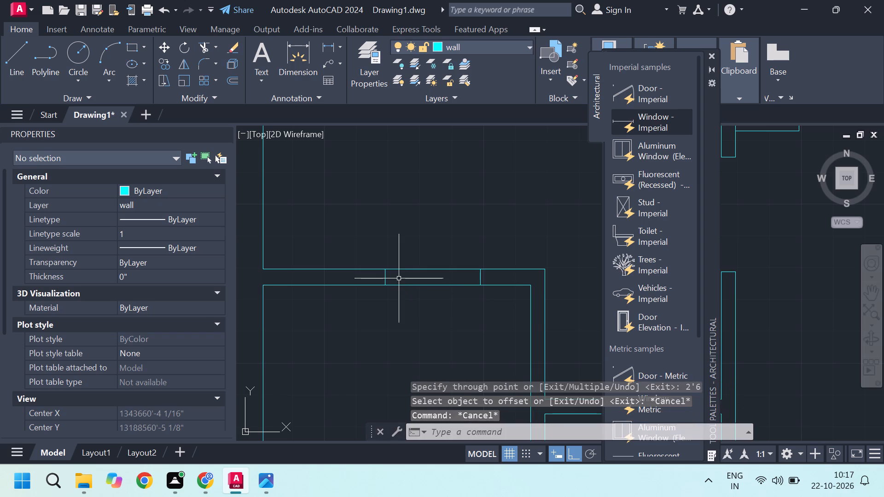
Trim the wall lines between the two jamb lines to open a doorway in the small left-hand room's top wall.
{"action": "type", "text": "tr"}
{"action": "key", "text": "Return"}
{"action": "left_click", "coordinate": [453, 253]}
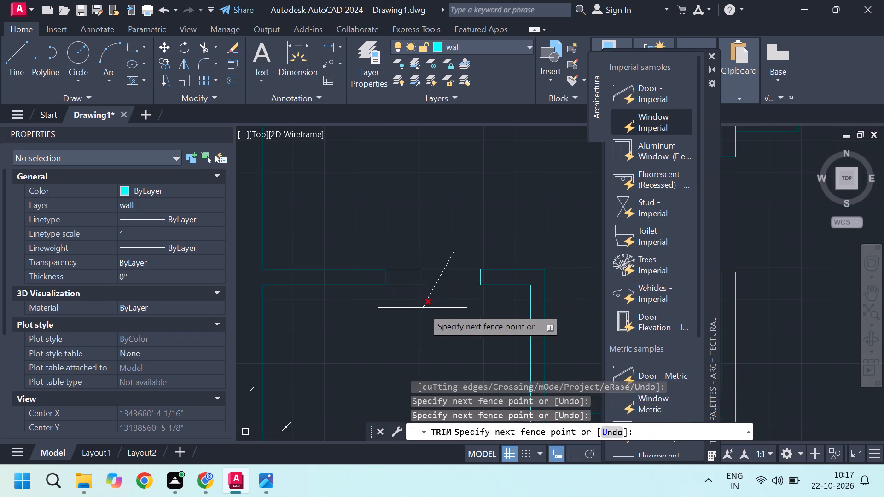
{"action": "left_click", "coordinate": [423, 308]}
{"action": "key", "text": "Escape"}
Draw a vertical jamb line about 4 1/2" long across the top wall of the small room beside the staircase, near its left end.
{"action": "scroll", "coordinate": [422, 307], "scroll_direction": "down", "scroll_amount": 3}
{"action": "middle_click_drag", "start_coordinate": [435, 312], "coordinate": [400, 261]}
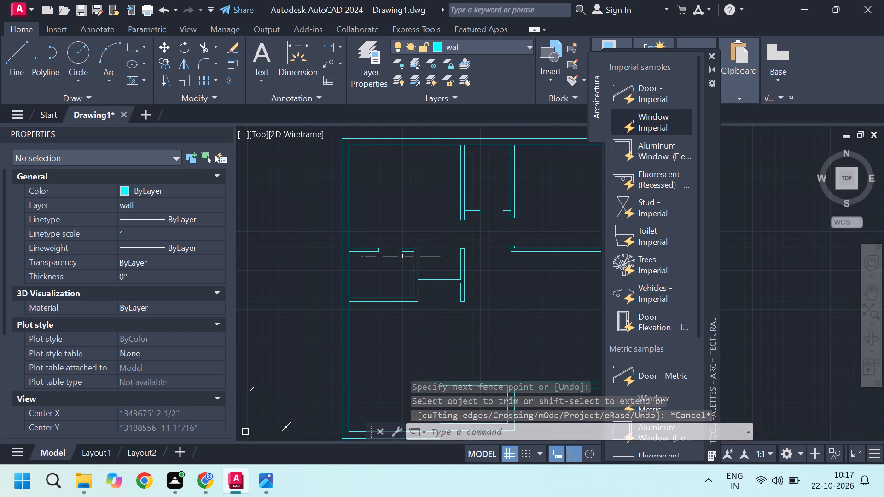
{"action": "scroll", "coordinate": [386, 264], "scroll_direction": "down", "scroll_amount": 2}
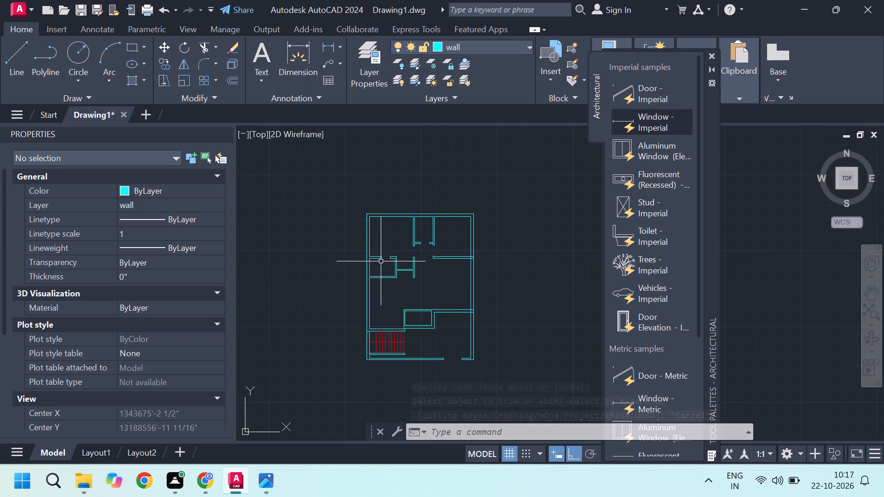
{"action": "scroll", "coordinate": [403, 311], "scroll_direction": "up", "scroll_amount": 2}
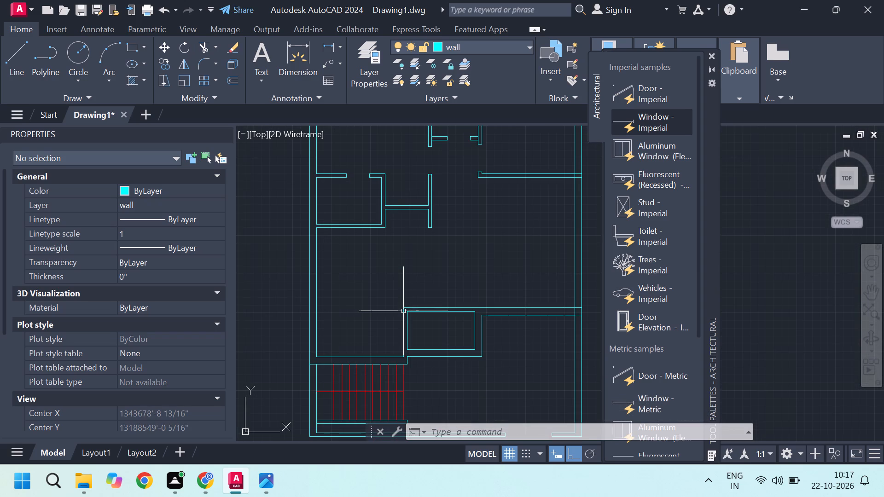
{"action": "middle_click_drag", "start_coordinate": [436, 308], "coordinate": [412, 306]}
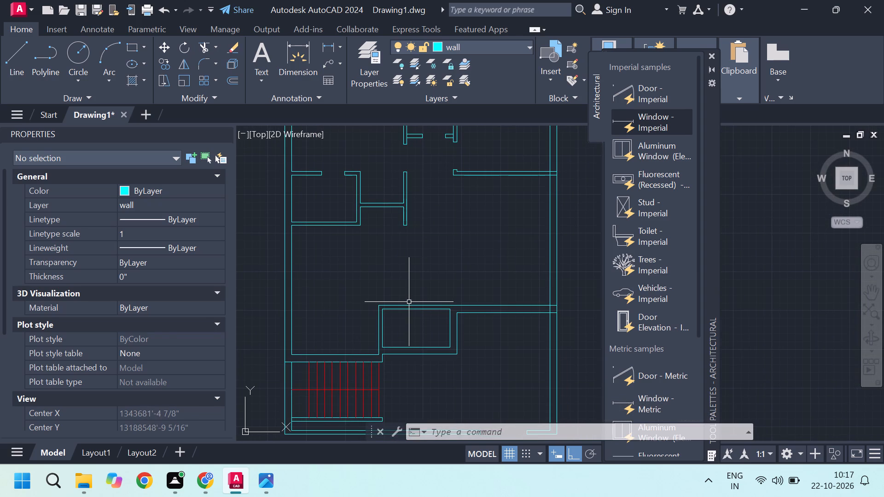
{"action": "scroll", "coordinate": [437, 320], "scroll_direction": "up", "scroll_amount": 2}
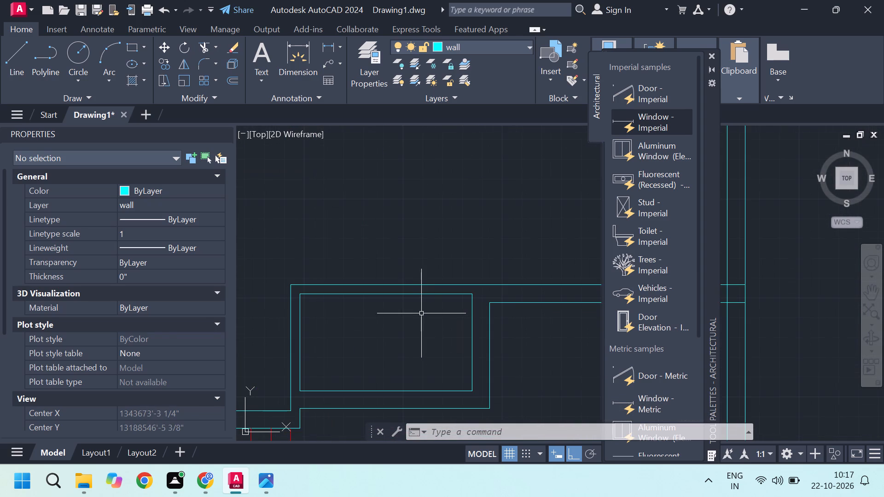
{"action": "scroll", "coordinate": [388, 295], "scroll_direction": "up", "scroll_amount": 1}
{"action": "scroll", "coordinate": [381, 296], "scroll_direction": "down", "scroll_amount": 2}
{"action": "scroll", "coordinate": [354, 297], "scroll_direction": "up", "scroll_amount": 1}
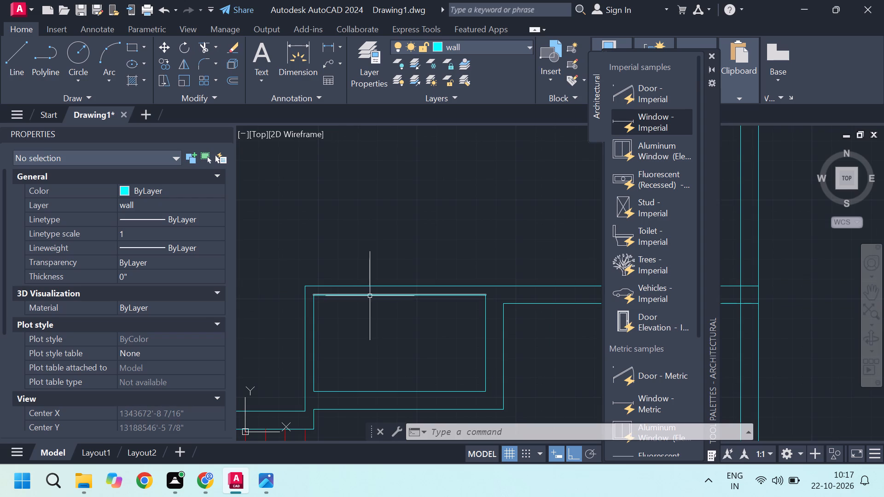
{"action": "scroll", "coordinate": [378, 294], "scroll_direction": "up", "scroll_amount": 1}
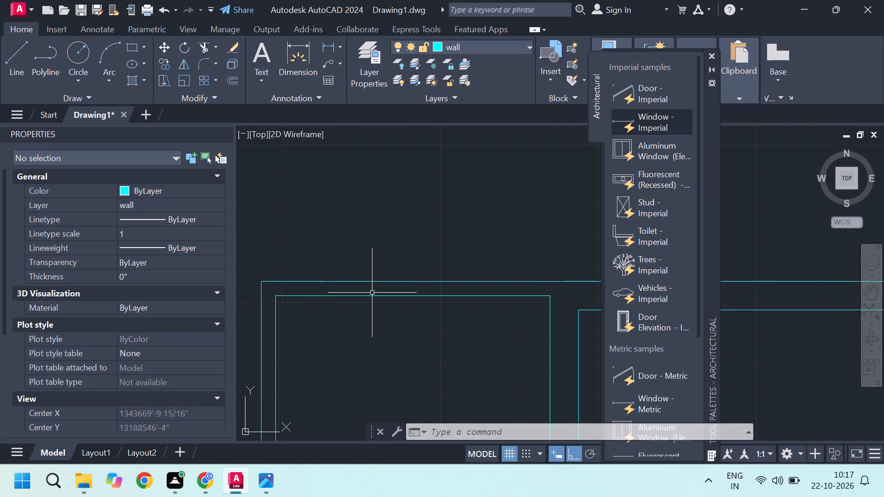
{"action": "key", "text": "l"}
{"action": "key", "text": "Return"}
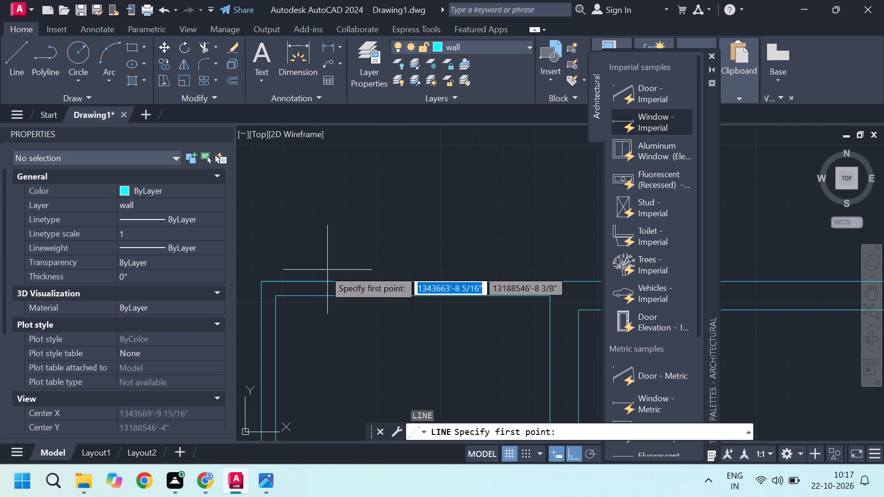
{"action": "left_click", "coordinate": [297, 282]}
{"action": "left_click", "coordinate": [297, 295]}
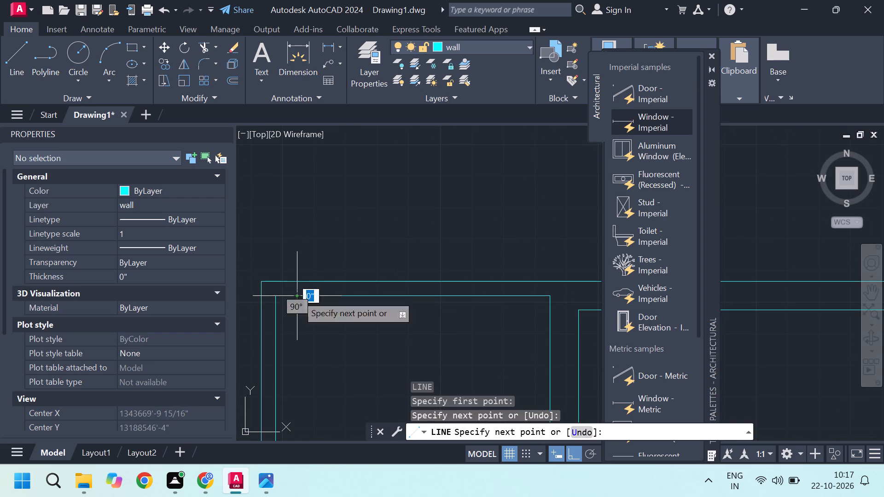
{"action": "key", "text": "Escape"}
Offset the jamb line 6'-0 13/16" to the right along the top wall of the small room beside the staircase.
{"action": "scroll", "coordinate": [330, 288], "scroll_direction": "up", "scroll_amount": 3}
{"action": "scroll", "coordinate": [442, 295], "scroll_direction": "down", "scroll_amount": 3}
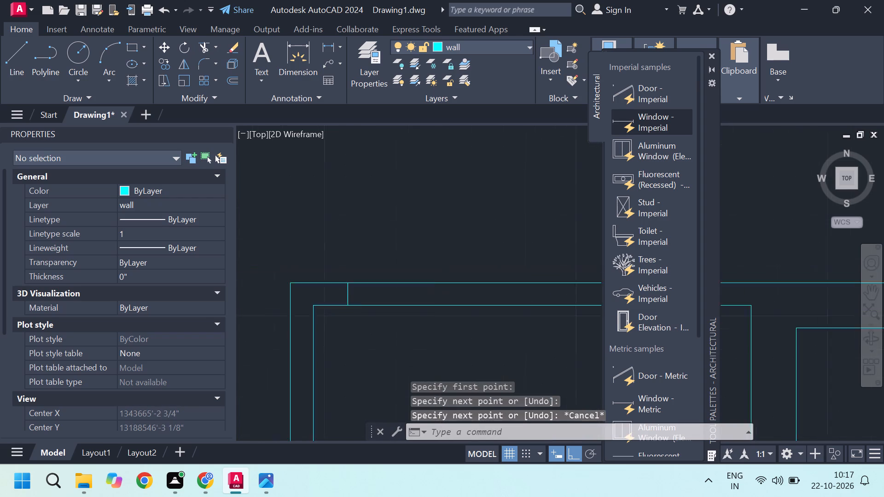
{"action": "scroll", "coordinate": [378, 292], "scroll_direction": "up", "scroll_amount": 1}
{"action": "left_click", "coordinate": [390, 296]}
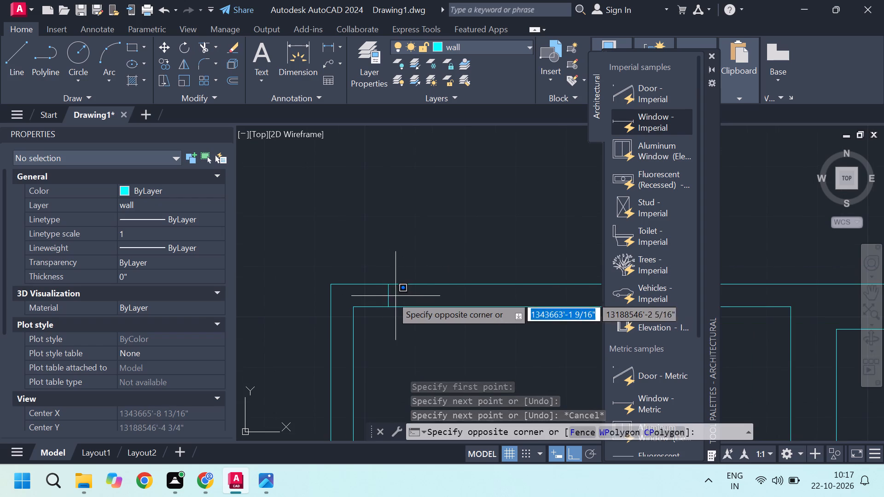
{"action": "left_click", "coordinate": [377, 295]}
{"action": "key", "text": "Escape"}
{"action": "left_click_drag", "start_coordinate": [384, 263], "coordinate": [380, 269]}
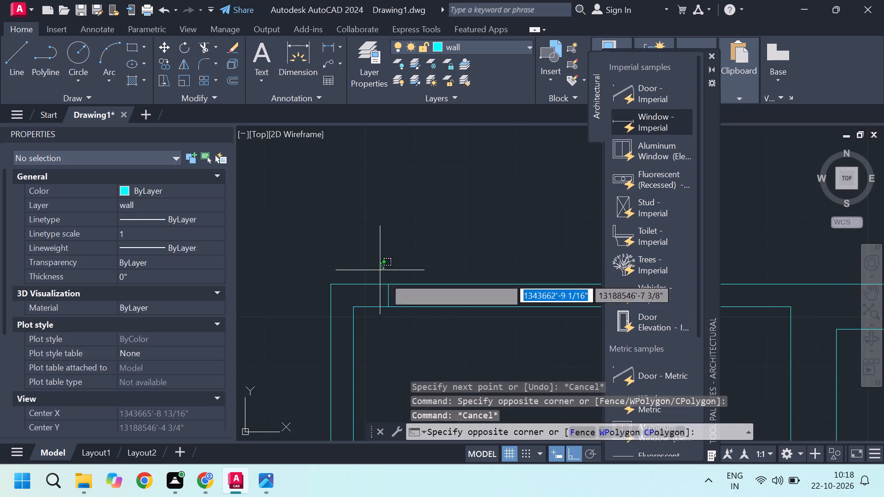
{"action": "left_click", "coordinate": [407, 314]}
{"action": "key", "text": "o"}
{"action": "key", "text": "Return"}
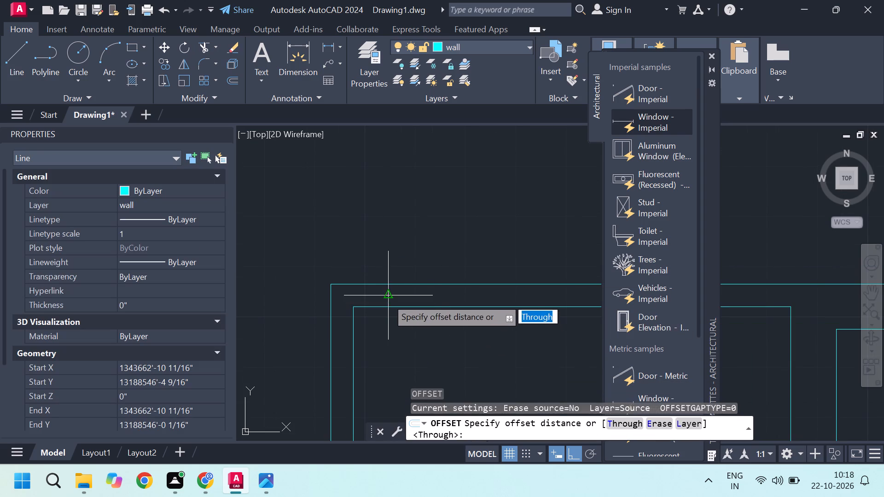
{"action": "left_click_drag", "start_coordinate": [389, 289], "coordinate": [397, 289]}
{"action": "scroll", "coordinate": [375, 260], "scroll_direction": "down", "scroll_amount": 3}
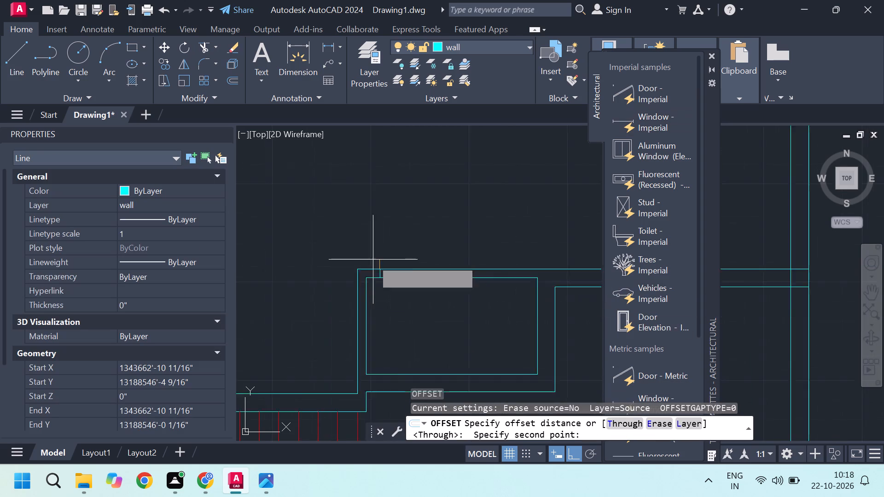
{"action": "scroll", "coordinate": [416, 260], "scroll_direction": "up", "scroll_amount": 4}
{"action": "scroll", "coordinate": [459, 273], "scroll_direction": "down", "scroll_amount": 2}
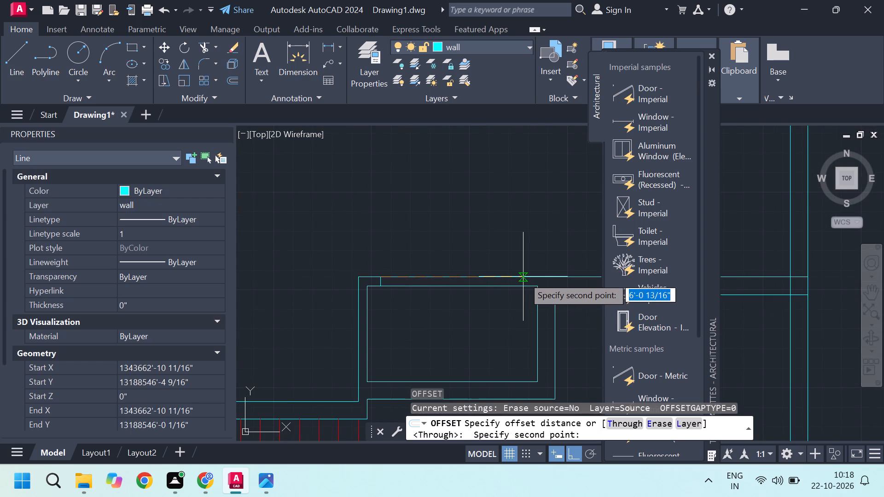
{"action": "left_click", "coordinate": [523, 277]}
{"action": "key", "text": "Escape"}
{"action": "key", "text": "Escape"}
{"action": "scroll", "coordinate": [394, 280], "scroll_direction": "up", "scroll_amount": 3}
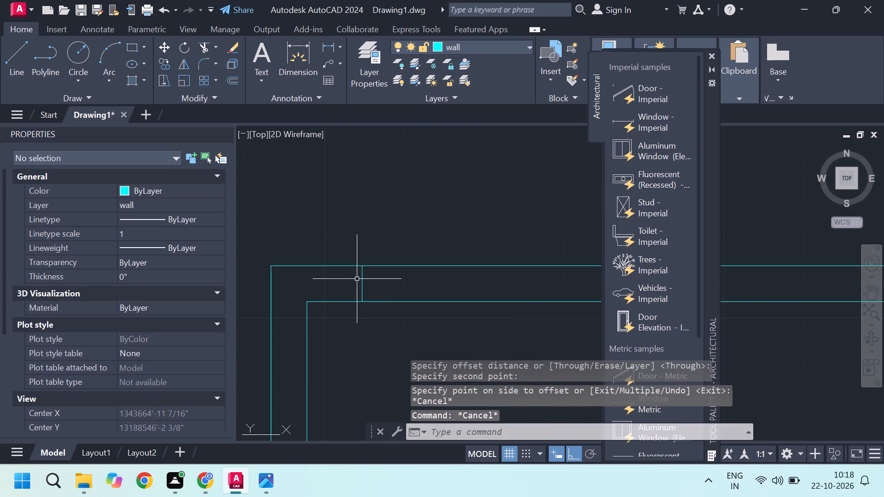
{"action": "left_click", "coordinate": [363, 277]}
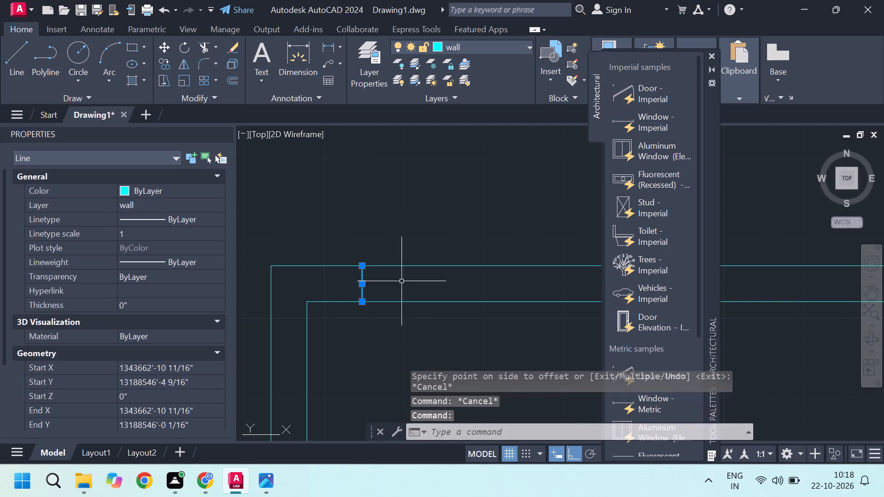
{"action": "key", "text": "o"}
{"action": "key", "text": "Return"}
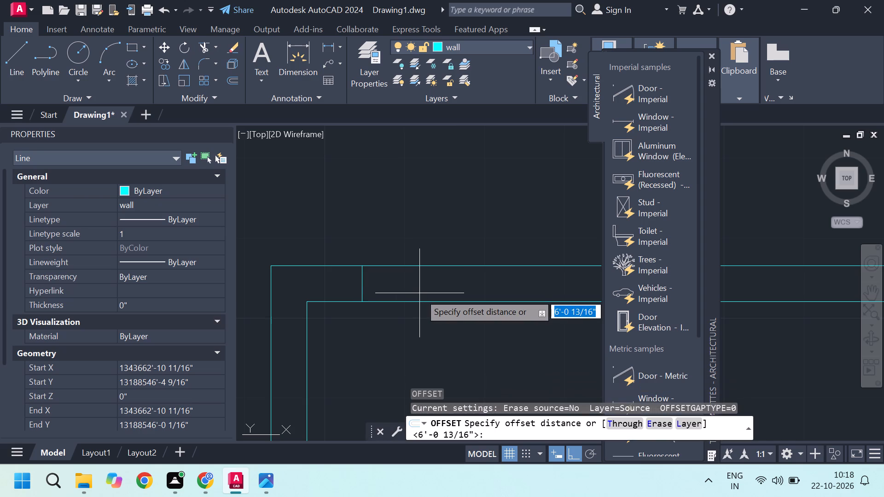
{"action": "key", "text": "Return"}
{"action": "scroll", "coordinate": [323, 266], "scroll_direction": "down", "scroll_amount": 4}
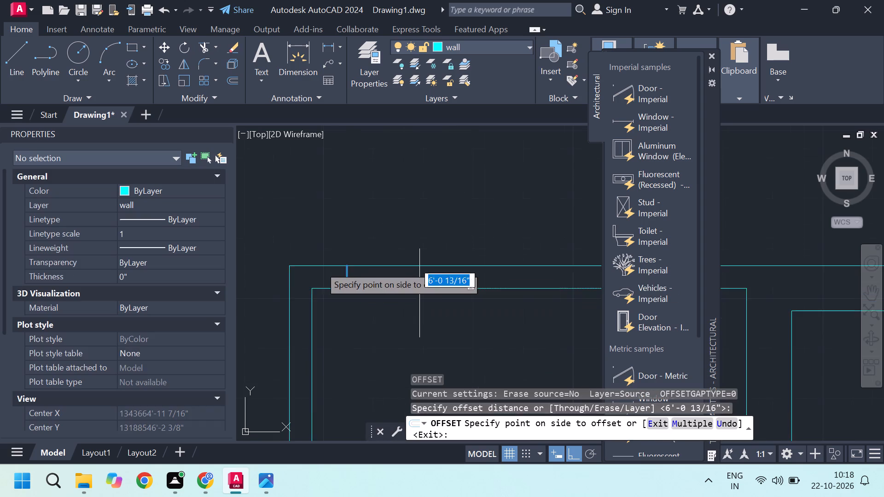
{"action": "left_click", "coordinate": [488, 272]}
{"action": "key", "text": "Escape"}
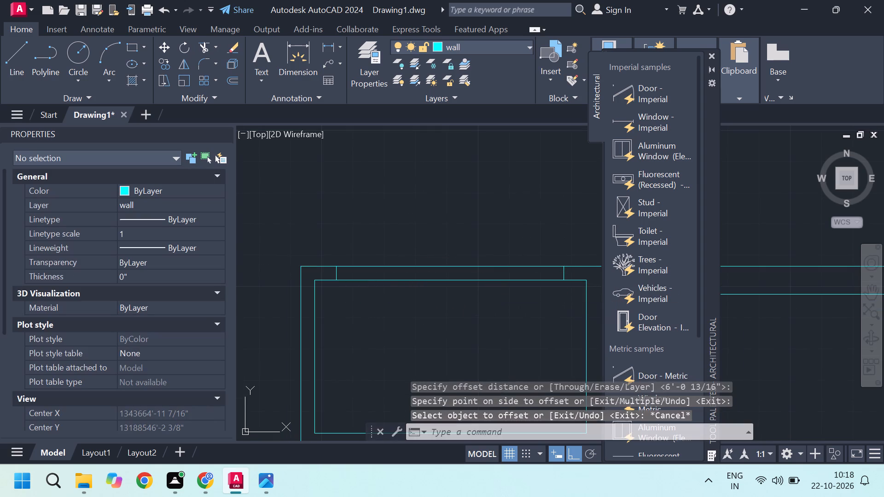
Trim the wall lines between the two jamb lines to open the top wall of the small room beside the staircase.
{"action": "key", "text": "t"}
{"action": "key", "text": "r"}
{"action": "key", "text": "Return"}
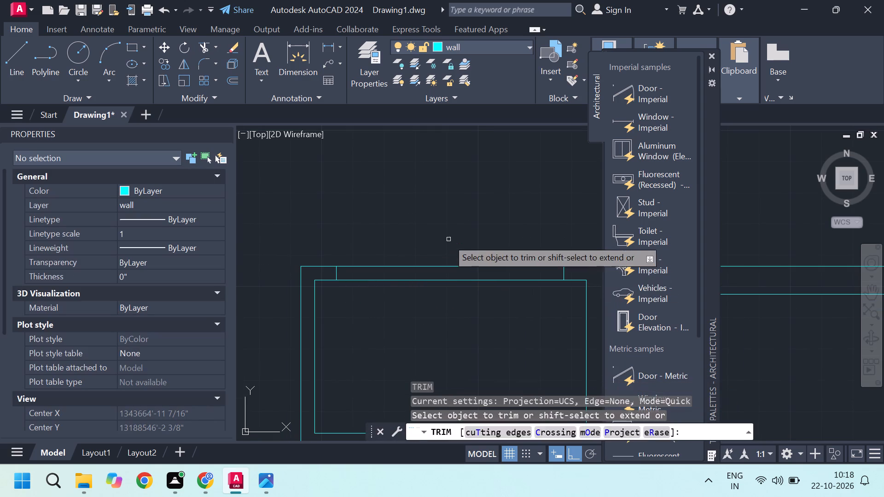
{"action": "left_click_drag", "start_coordinate": [448, 239], "coordinate": [445, 243]}
{"action": "left_click", "coordinate": [445, 299]}
{"action": "key", "text": "Escape"}
Draw a vertical 9" jamb line across the horizontal wall that meets the right outer wall, close to that outer wall.
{"action": "scroll", "coordinate": [447, 297], "scroll_direction": "down", "scroll_amount": 4}
{"action": "scroll", "coordinate": [459, 291], "scroll_direction": "up", "scroll_amount": 1}
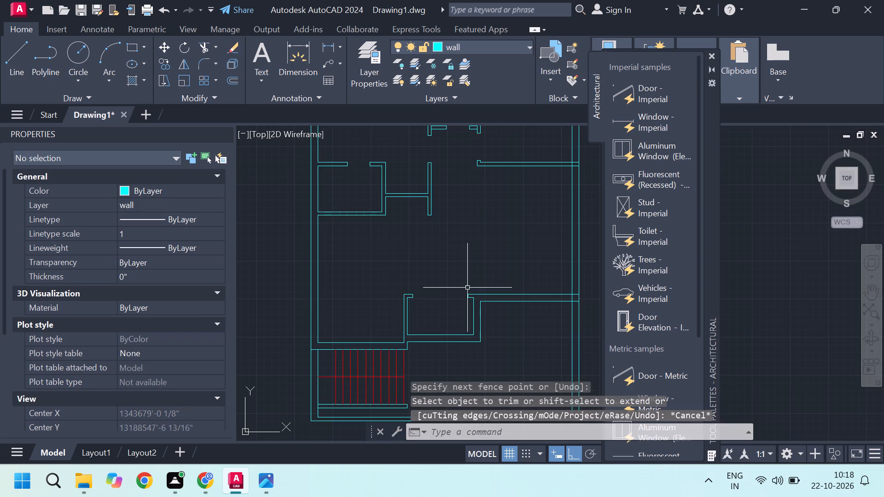
{"action": "scroll", "coordinate": [530, 304], "scroll_direction": "up", "scroll_amount": 2}
{"action": "middle_click_drag", "start_coordinate": [535, 301], "coordinate": [420, 306]}
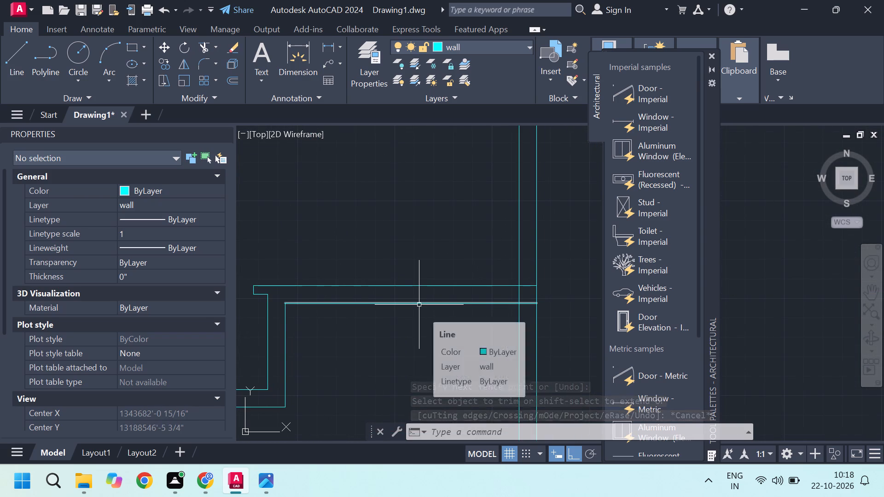
{"action": "key", "text": "l"}
{"action": "key", "text": "Return"}
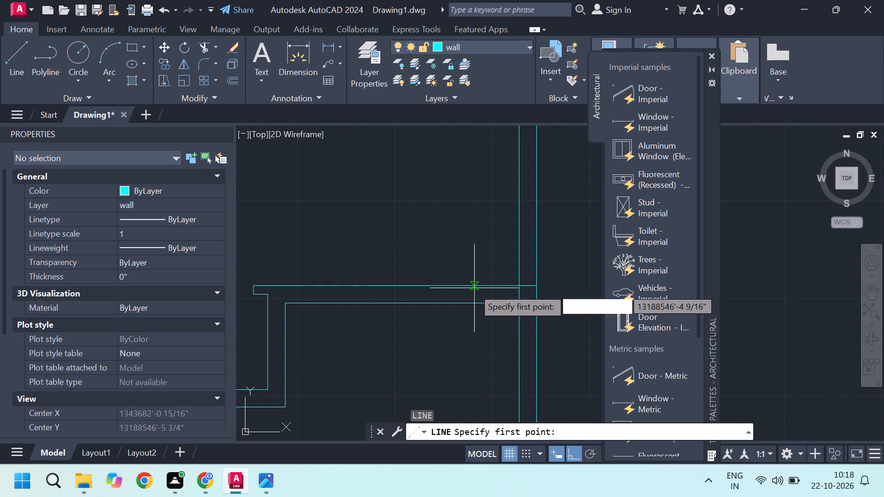
{"action": "left_click", "coordinate": [476, 286]}
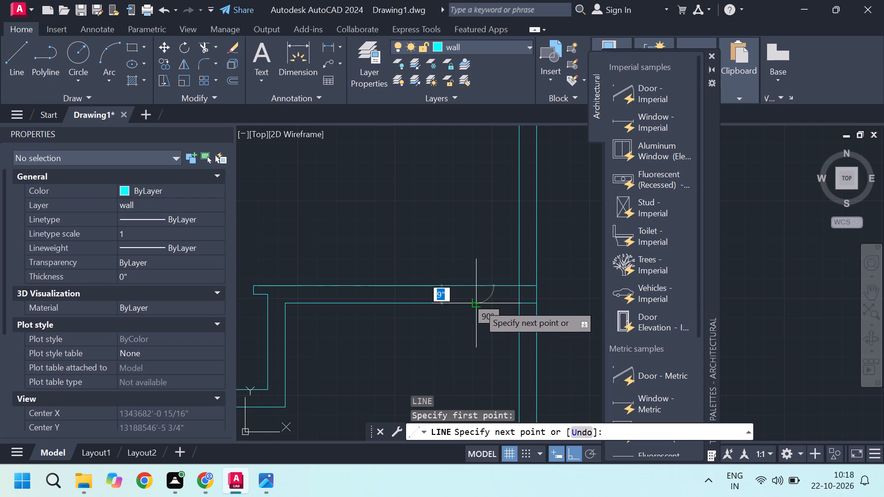
{"action": "left_click", "coordinate": [478, 304]}
{"action": "key", "text": "Escape"}
Offset the new jamb line 4' to the left along the same horizontal wall.
{"action": "left_click", "coordinate": [474, 294]}
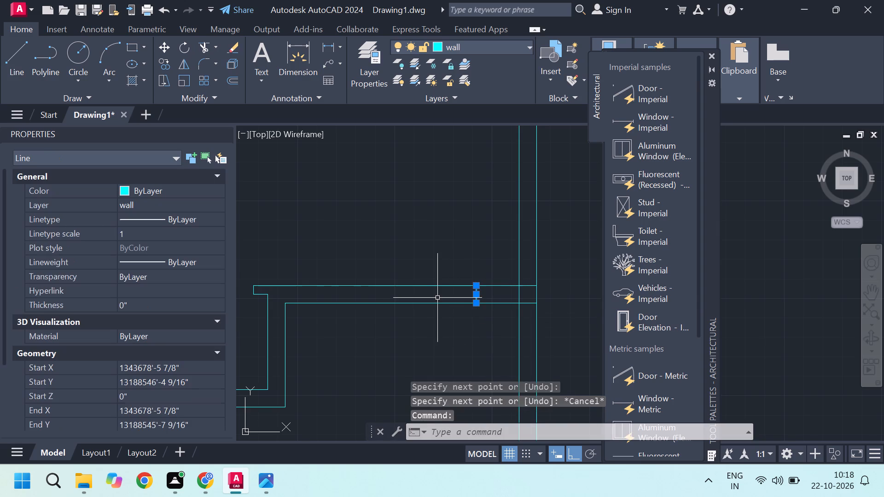
{"action": "key", "text": "o"}
{"action": "key", "text": "Return"}
{"action": "key", "text": "t"}
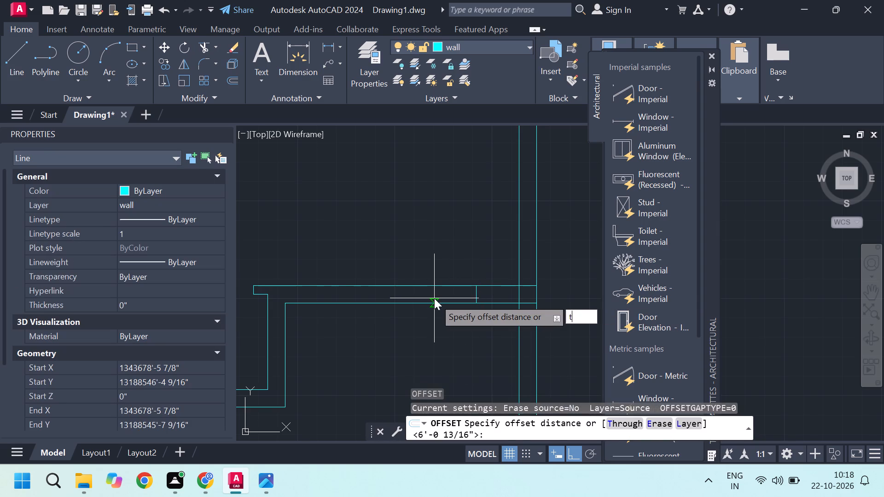
{"action": "key", "text": "Return"}
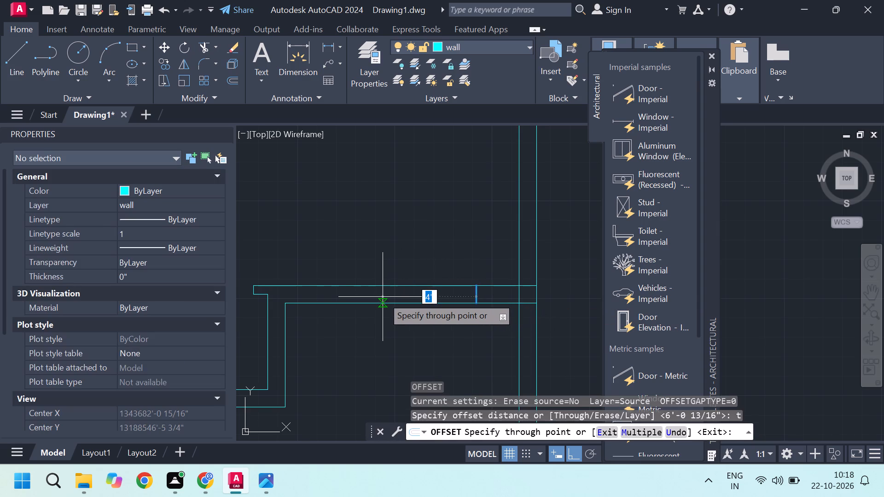
{"action": "key", "text": "4"}
{"action": "key", "text": "apostrophe"}
{"action": "key", "text": "Return"}
{"action": "key", "text": "Escape"}
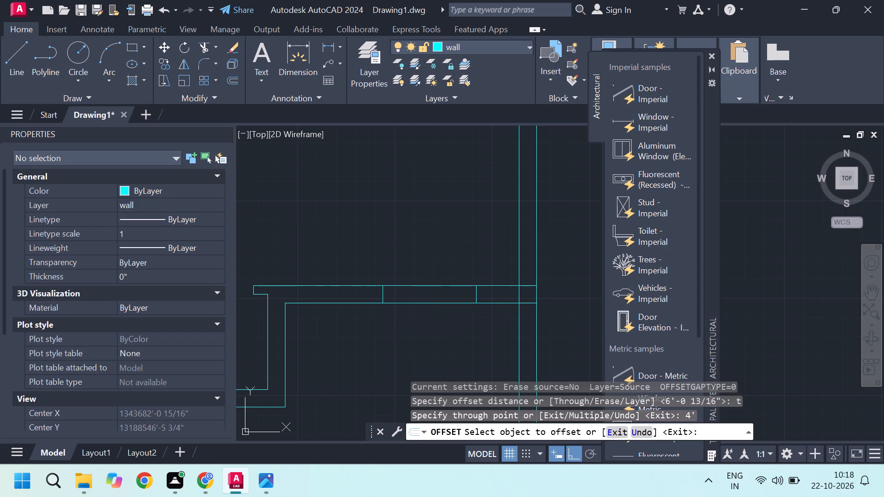
Trim the wall lines between the two jamb lines to open the doorway beside the right outer wall.
{"action": "type", "text": "tr"}
{"action": "key", "text": "Return"}
{"action": "left_click_drag", "start_coordinate": [430, 273], "coordinate": [428, 282]}
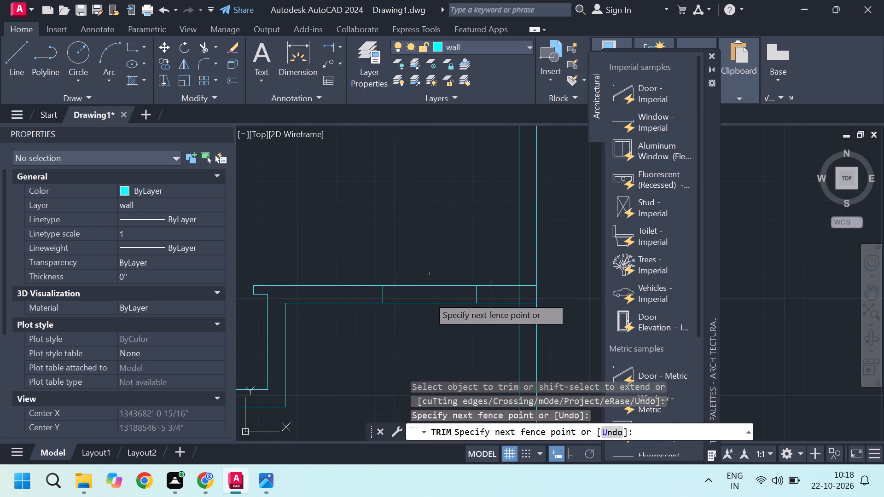
{"action": "left_click", "coordinate": [423, 324]}
{"action": "key", "text": "Escape"}
Trim away the right outer wall's inner line below the short wall stub beside the new doorway.
{"action": "scroll", "coordinate": [432, 314], "scroll_direction": "down", "scroll_amount": 3}
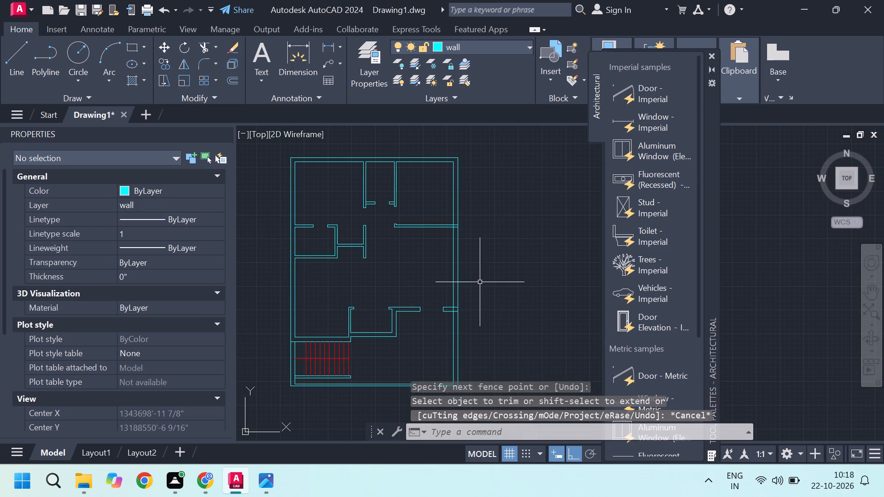
{"action": "scroll", "coordinate": [470, 284], "scroll_direction": "up", "scroll_amount": 1}
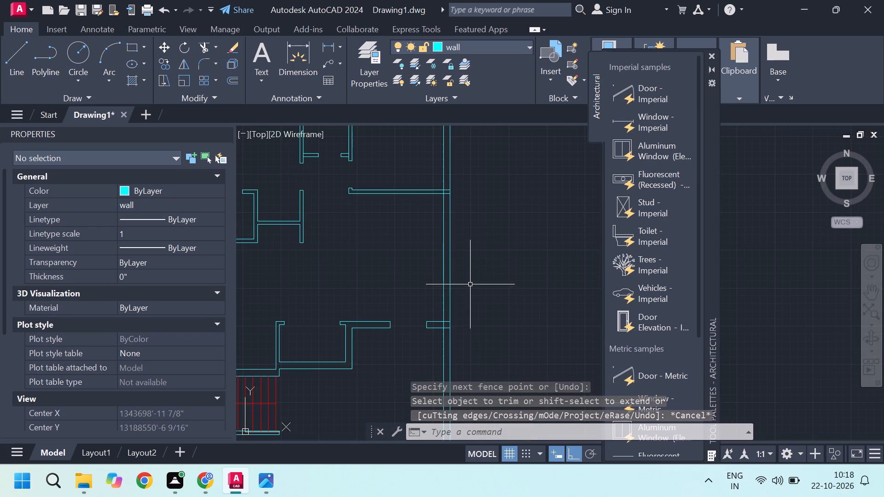
{"action": "scroll", "coordinate": [454, 330], "scroll_direction": "up", "scroll_amount": 2}
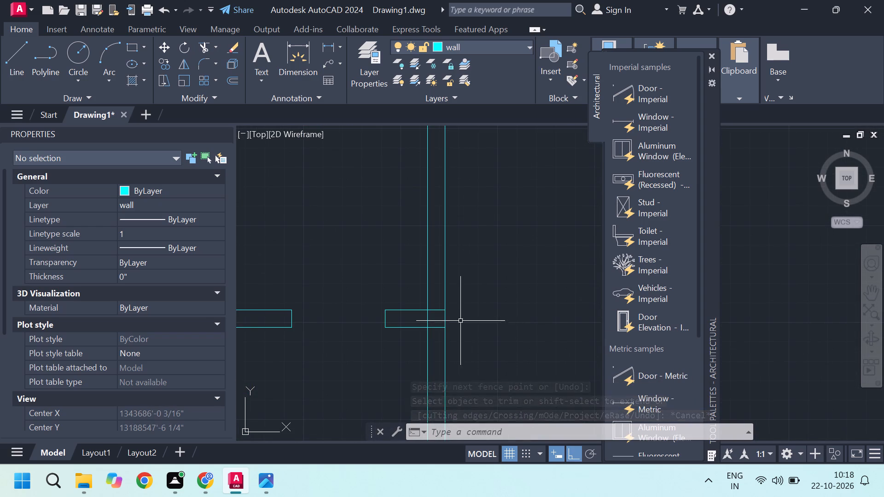
{"action": "scroll", "coordinate": [457, 323], "scroll_direction": "up", "scroll_amount": 1}
{"action": "scroll", "coordinate": [463, 321], "scroll_direction": "down", "scroll_amount": 4}
{"action": "scroll", "coordinate": [459, 359], "scroll_direction": "up", "scroll_amount": 1}
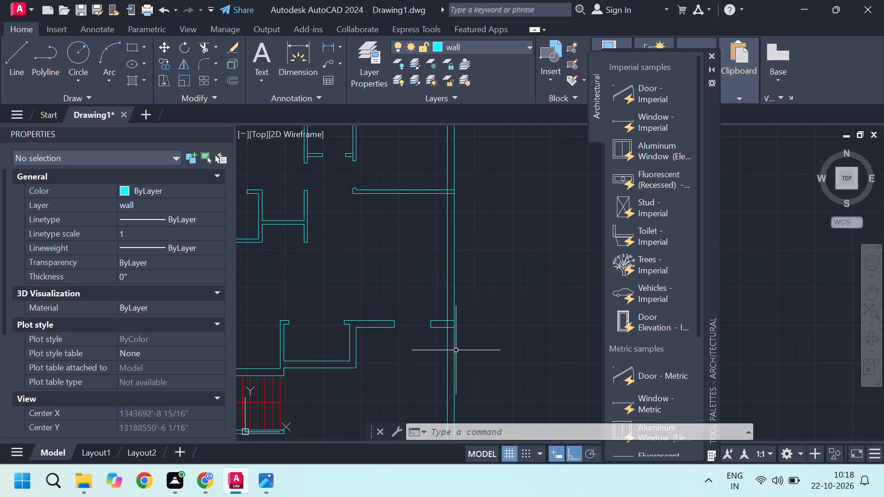
{"action": "scroll", "coordinate": [456, 333], "scroll_direction": "up", "scroll_amount": 3}
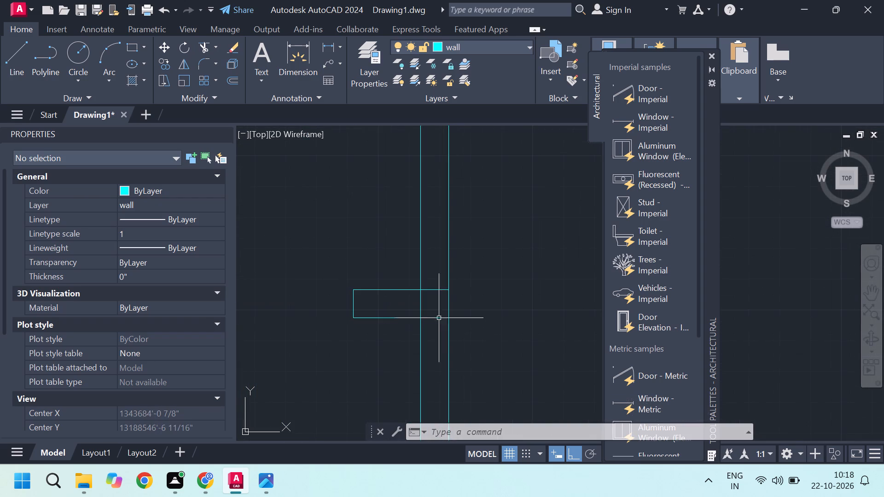
{"action": "scroll", "coordinate": [431, 304], "scroll_direction": "down", "scroll_amount": 2}
{"action": "scroll", "coordinate": [436, 317], "scroll_direction": "up", "scroll_amount": 1}
{"action": "scroll", "coordinate": [443, 321], "scroll_direction": "down", "scroll_amount": 1}
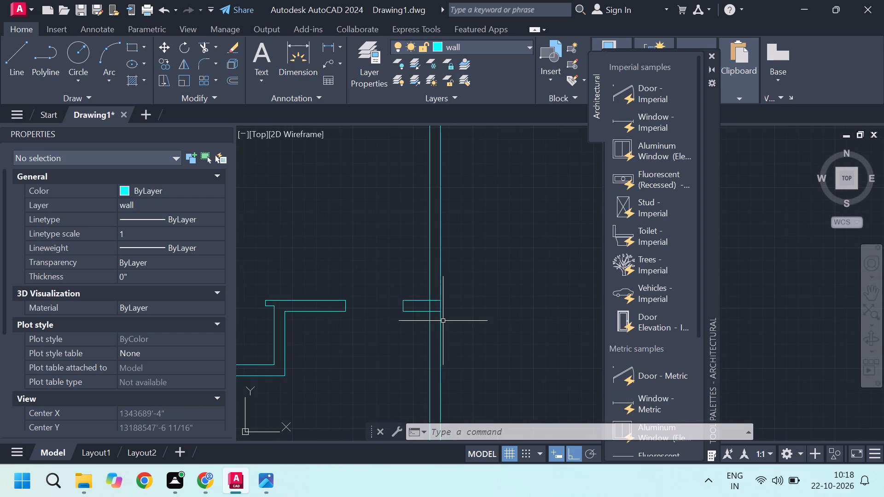
{"action": "scroll", "coordinate": [443, 321], "scroll_direction": "up", "scroll_amount": 6}
{"action": "scroll", "coordinate": [416, 304], "scroll_direction": "down", "scroll_amount": 8}
{"action": "scroll", "coordinate": [408, 321], "scroll_direction": "up", "scroll_amount": 2}
{"action": "scroll", "coordinate": [417, 284], "scroll_direction": "up", "scroll_amount": 2}
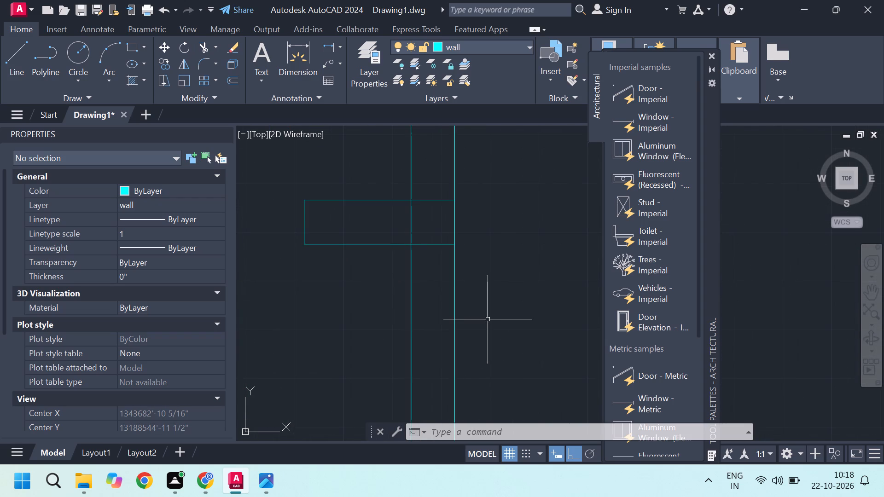
{"action": "key", "text": "t"}
{"action": "key", "text": "r"}
{"action": "key", "text": "Return"}
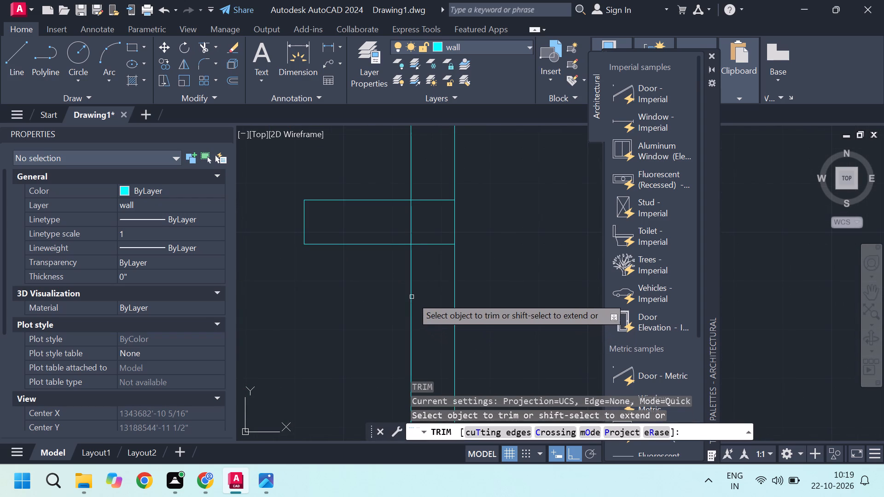
{"action": "left_click", "coordinate": [412, 298]}
Trim the overlapping inner and top line segments where the short wall stub meets the right outer wall.
{"action": "scroll", "coordinate": [418, 291], "scroll_direction": "down", "scroll_amount": 6}
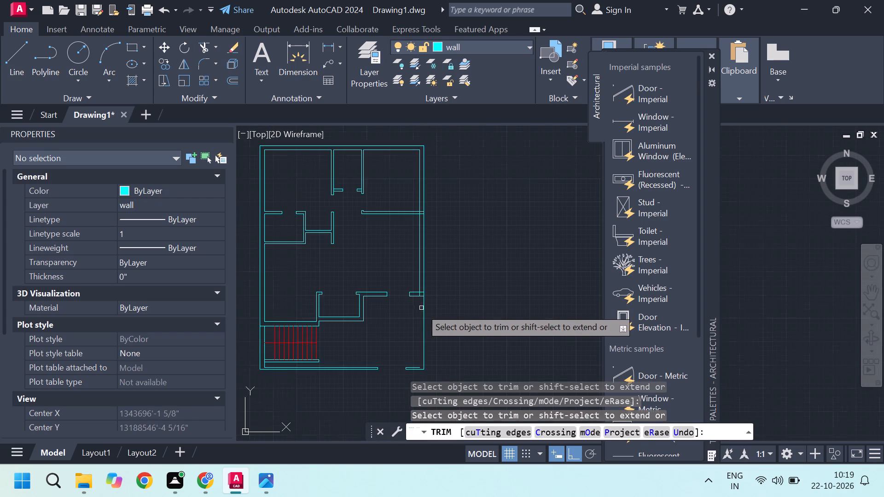
{"action": "scroll", "coordinate": [415, 313], "scroll_direction": "up", "scroll_amount": 2}
{"action": "scroll", "coordinate": [417, 268], "scroll_direction": "up", "scroll_amount": 3}
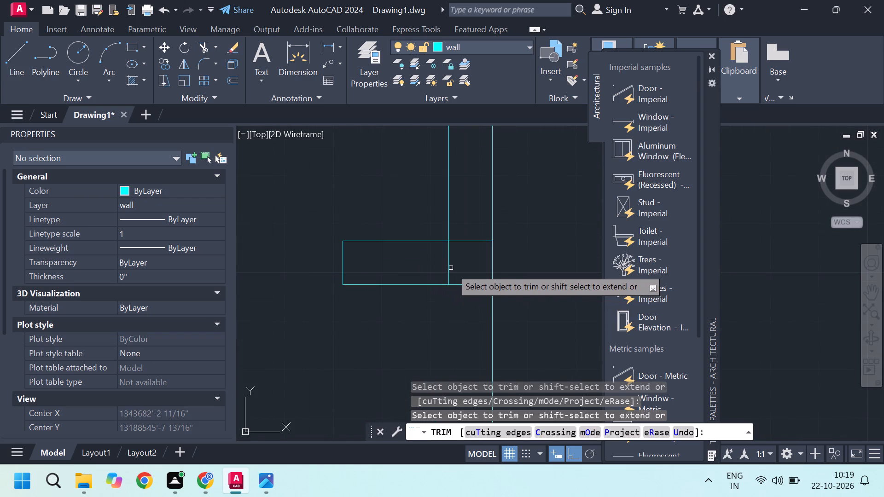
{"action": "left_click", "coordinate": [446, 266]}
{"action": "left_click", "coordinate": [477, 237]}
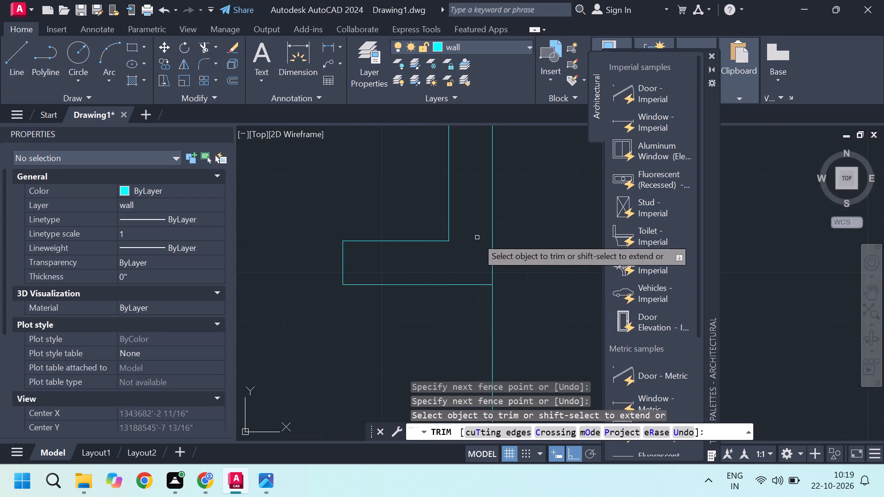
{"action": "scroll", "coordinate": [476, 237], "scroll_direction": "down", "scroll_amount": 1}
{"action": "scroll", "coordinate": [459, 293], "scroll_direction": "down", "scroll_amount": 5}
{"action": "scroll", "coordinate": [451, 310], "scroll_direction": "up", "scroll_amount": 2}
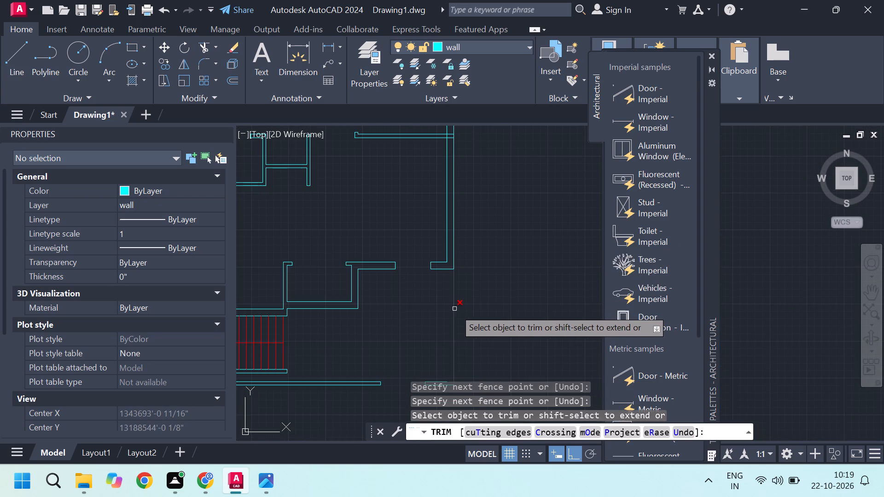
{"action": "key", "text": "space"}
Draw a line 4.5" left from the plan's bottom-right outer corner, continuing vertically up to the underside of the short wall stub.
{"action": "scroll", "coordinate": [417, 307], "scroll_direction": "down", "scroll_amount": 2}
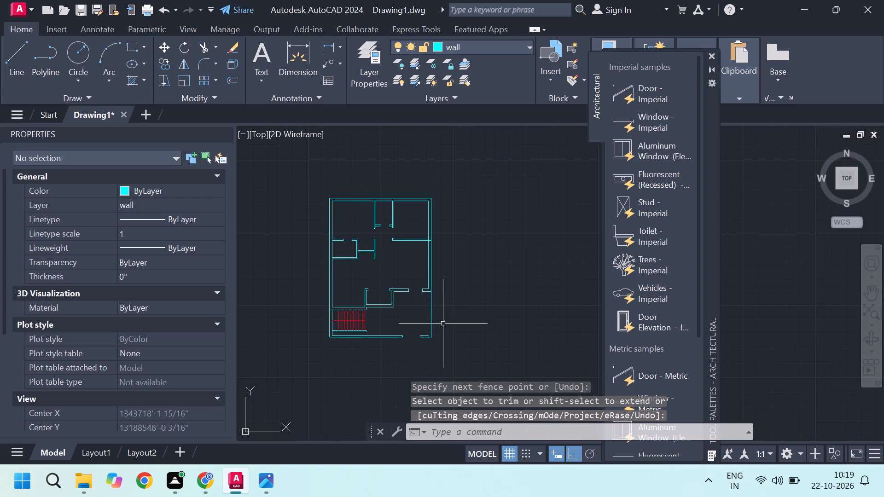
{"action": "middle_click_drag", "start_coordinate": [446, 327], "coordinate": [452, 296]}
{"action": "scroll", "coordinate": [434, 286], "scroll_direction": "up", "scroll_amount": 2}
{"action": "scroll", "coordinate": [434, 326], "scroll_direction": "up", "scroll_amount": 1}
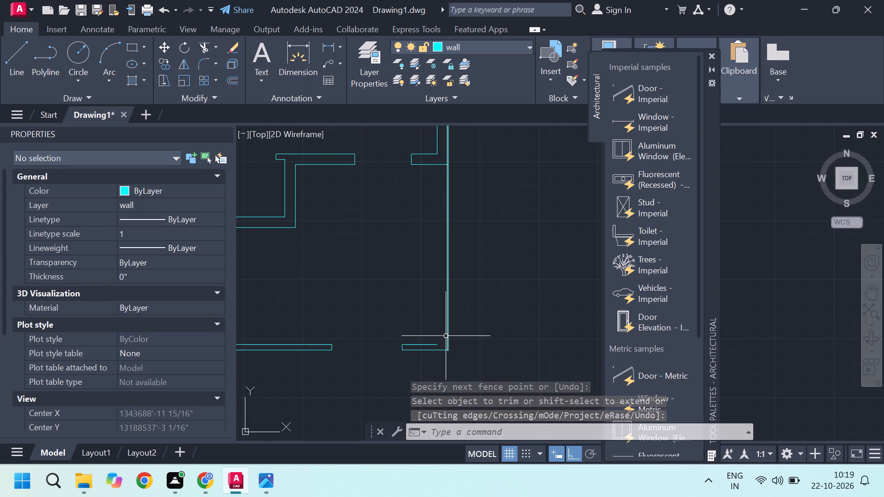
{"action": "scroll", "coordinate": [450, 338], "scroll_direction": "up", "scroll_amount": 2}
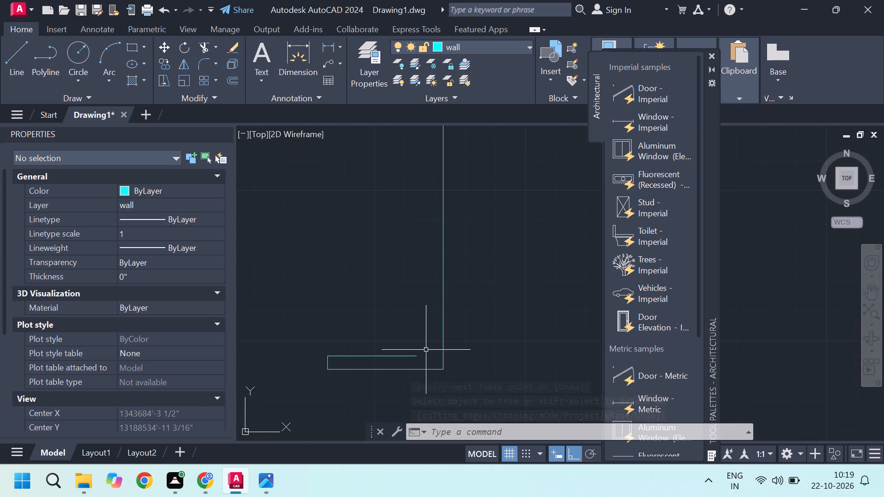
{"action": "key", "text": "l"}
{"action": "key", "text": "Return"}
{"action": "scroll", "coordinate": [433, 353], "scroll_direction": "up", "scroll_amount": 2}
{"action": "scroll", "coordinate": [441, 356], "scroll_direction": "down", "scroll_amount": 1}
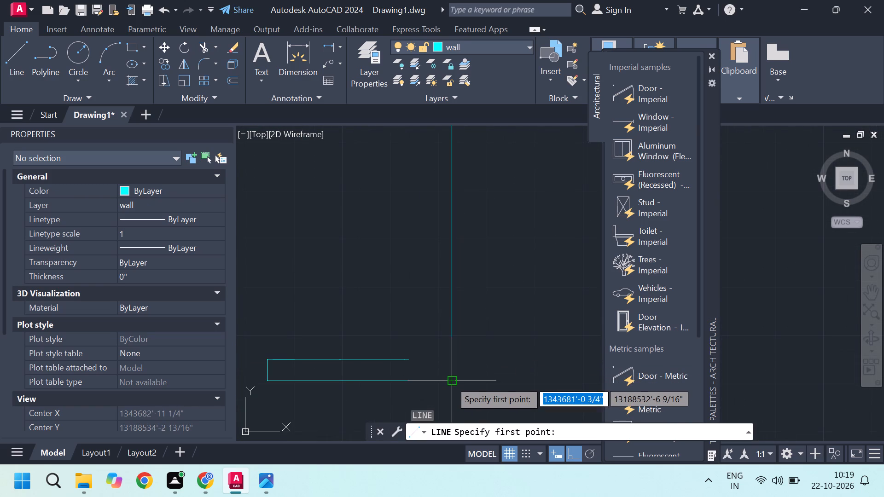
{"action": "left_click", "coordinate": [450, 381]}
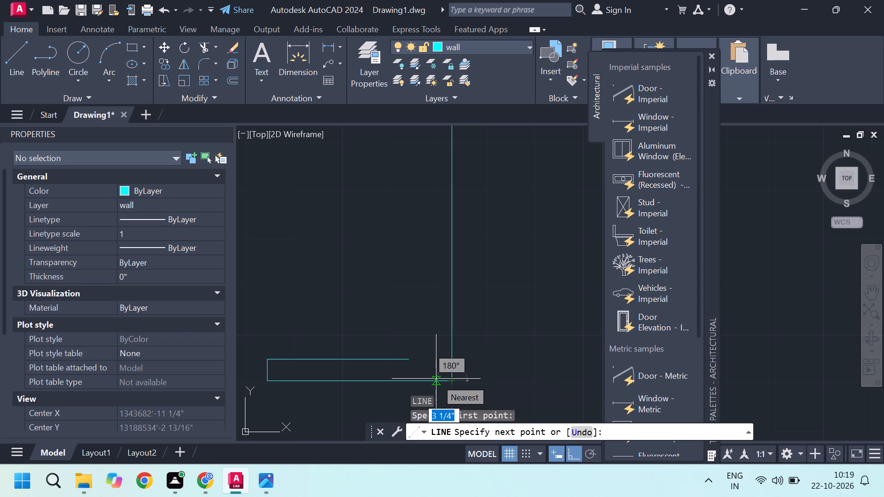
{"action": "type", "text": "4.5"}
{"action": "key", "text": "Return"}
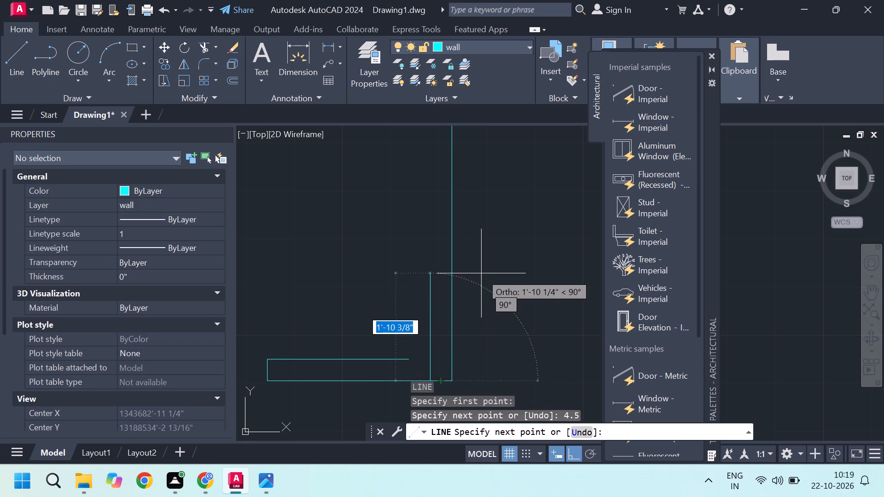
{"action": "scroll", "coordinate": [481, 273], "scroll_direction": "down", "scroll_amount": 4}
{"action": "middle_click_drag", "start_coordinate": [427, 171], "coordinate": [446, 359]}
{"action": "scroll", "coordinate": [446, 360], "scroll_direction": "down", "scroll_amount": 1}
{"action": "scroll", "coordinate": [477, 329], "scroll_direction": "up", "scroll_amount": 2}
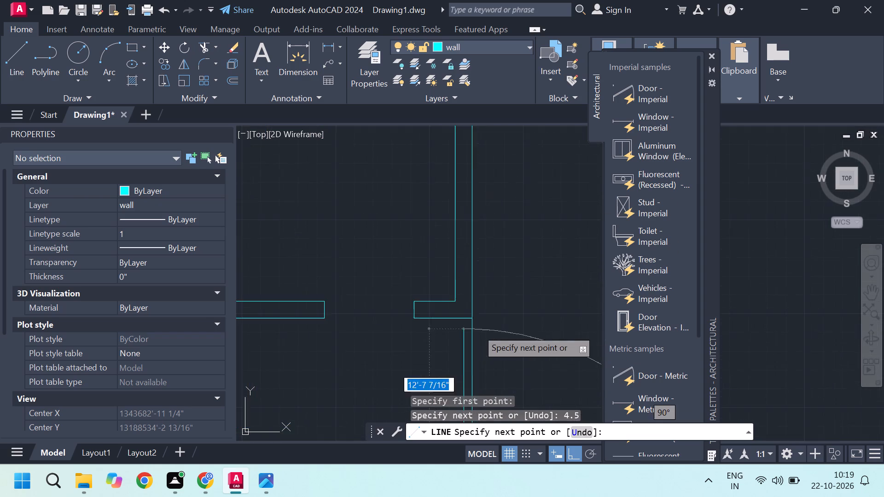
{"action": "scroll", "coordinate": [477, 329], "scroll_direction": "up", "scroll_amount": 4}
{"action": "left_click", "coordinate": [473, 251]}
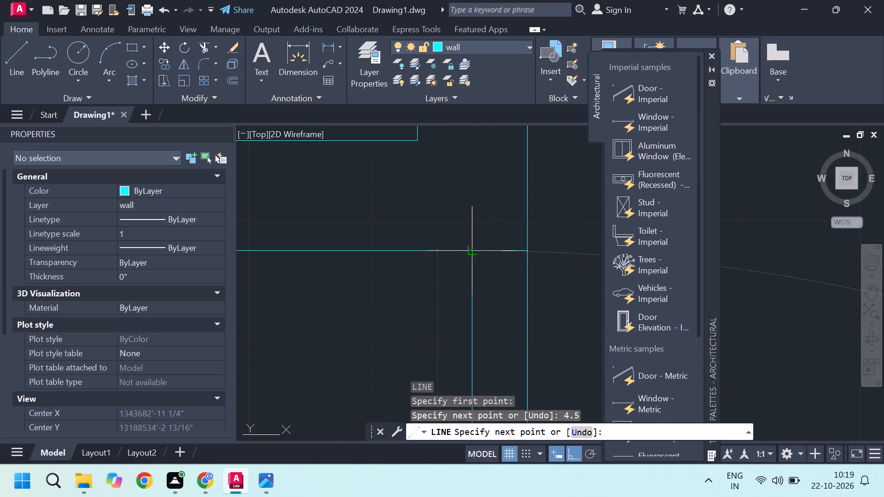
{"action": "key", "text": "Escape"}
Extend the bottom wall's inner line to the new vertical wall line and trim the vertical line's leftover end at that corner.
{"action": "scroll", "coordinate": [472, 252], "scroll_direction": "down", "scroll_amount": 5}
{"action": "scroll", "coordinate": [453, 305], "scroll_direction": "down", "scroll_amount": 4}
{"action": "scroll", "coordinate": [450, 330], "scroll_direction": "up", "scroll_amount": 3}
{"action": "scroll", "coordinate": [475, 298], "scroll_direction": "up", "scroll_amount": 2}
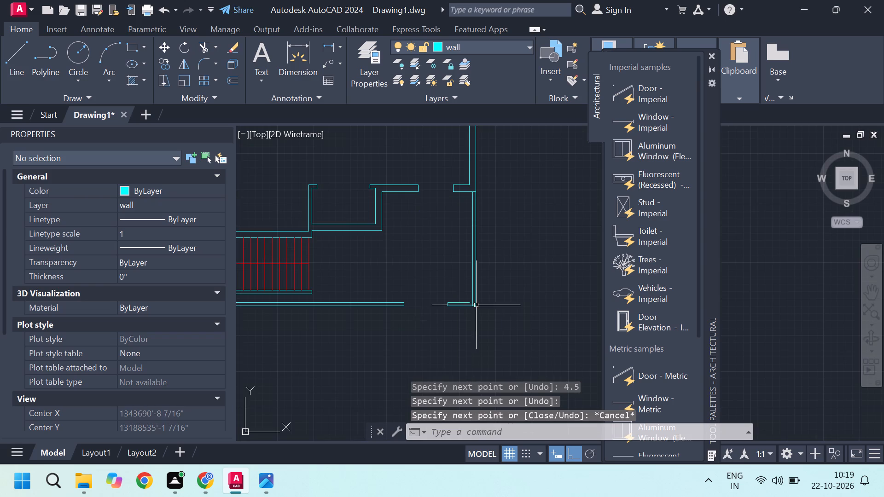
{"action": "scroll", "coordinate": [475, 297], "scroll_direction": "up", "scroll_amount": 3}
{"action": "type", "text": "ex"}
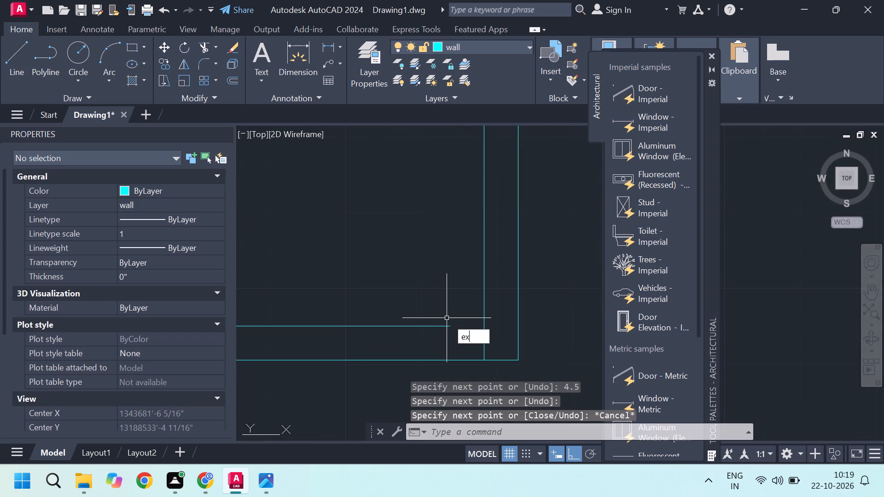
{"action": "key", "text": "Return"}
{"action": "left_click", "coordinate": [432, 328]}
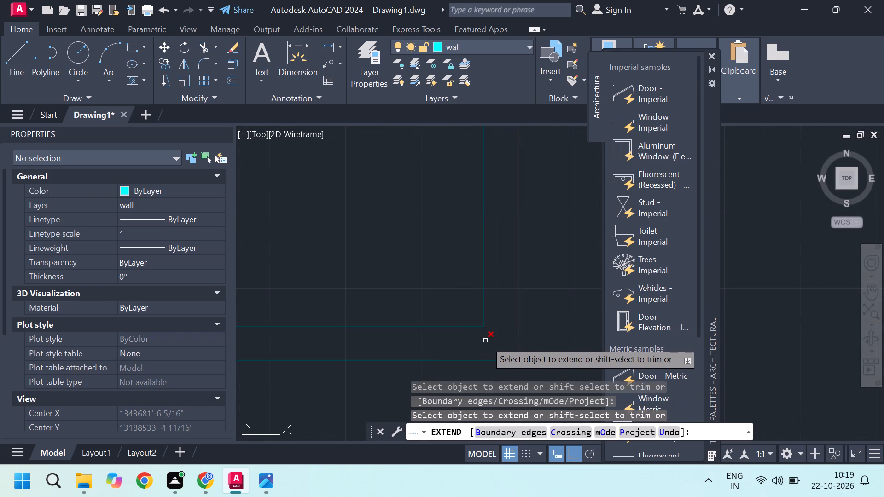
{"action": "left_click", "coordinate": [485, 341], "text": "shift"}
{"action": "scroll", "coordinate": [485, 341], "scroll_direction": "down", "scroll_amount": 6}
{"action": "scroll", "coordinate": [438, 318], "scroll_direction": "up", "scroll_amount": 2}
{"action": "key", "text": "space"}
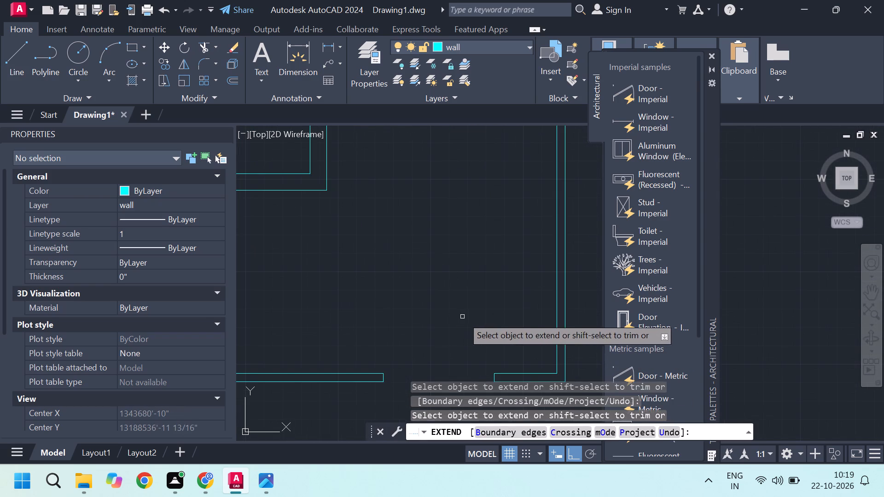
{"action": "scroll", "coordinate": [465, 324], "scroll_direction": "down", "scroll_amount": 1}
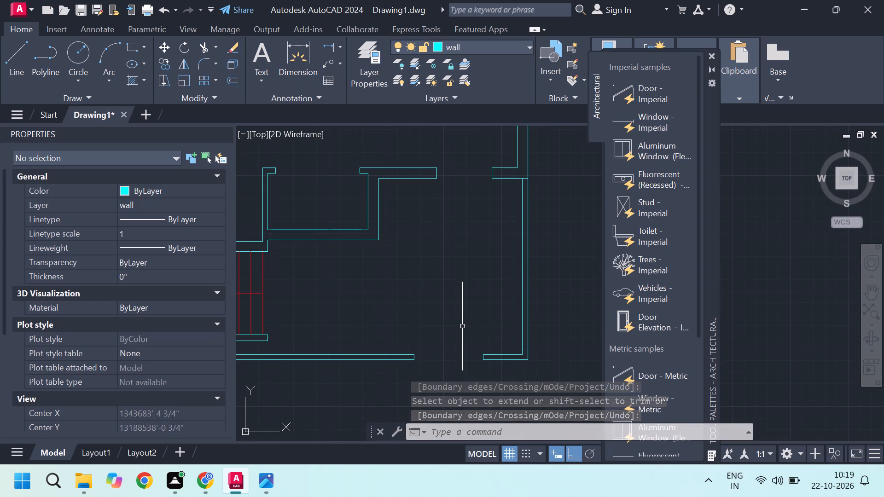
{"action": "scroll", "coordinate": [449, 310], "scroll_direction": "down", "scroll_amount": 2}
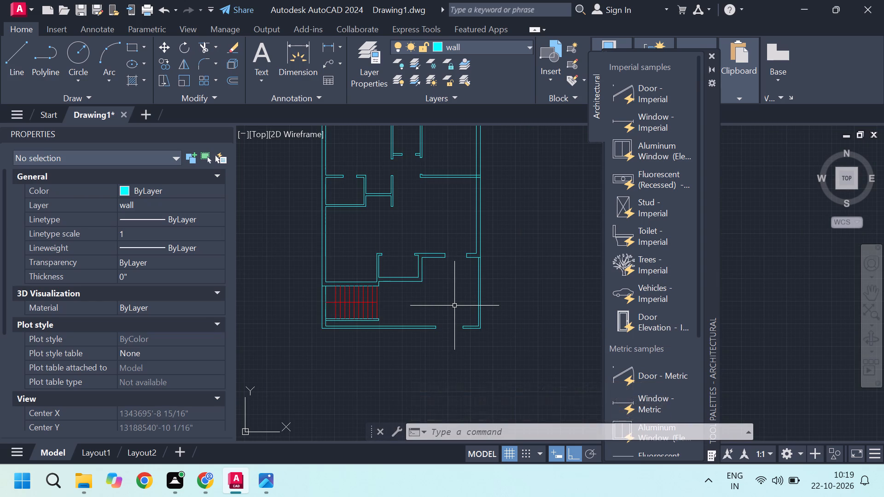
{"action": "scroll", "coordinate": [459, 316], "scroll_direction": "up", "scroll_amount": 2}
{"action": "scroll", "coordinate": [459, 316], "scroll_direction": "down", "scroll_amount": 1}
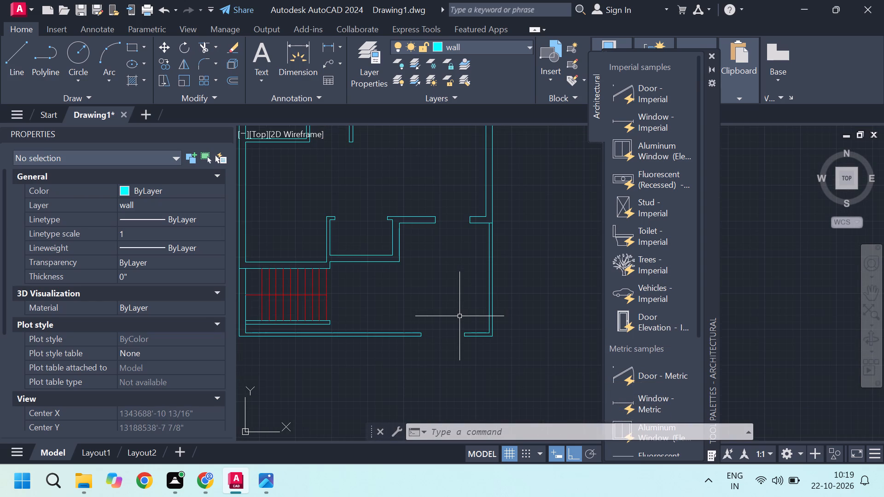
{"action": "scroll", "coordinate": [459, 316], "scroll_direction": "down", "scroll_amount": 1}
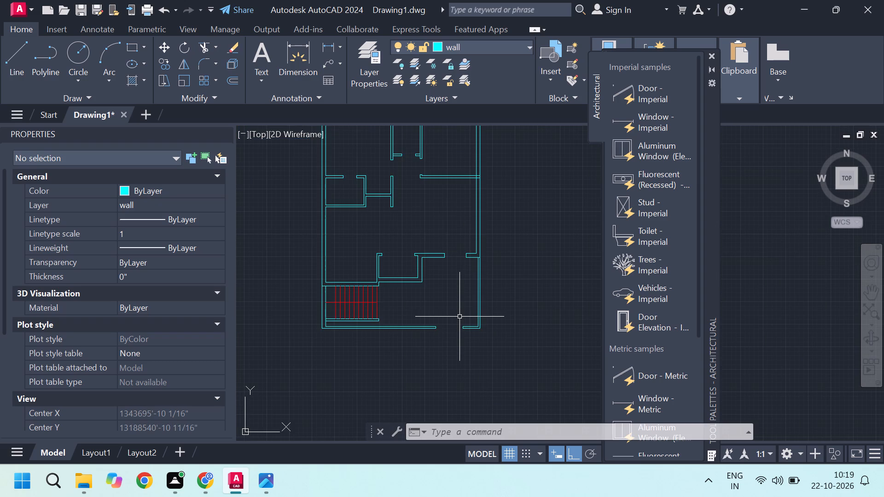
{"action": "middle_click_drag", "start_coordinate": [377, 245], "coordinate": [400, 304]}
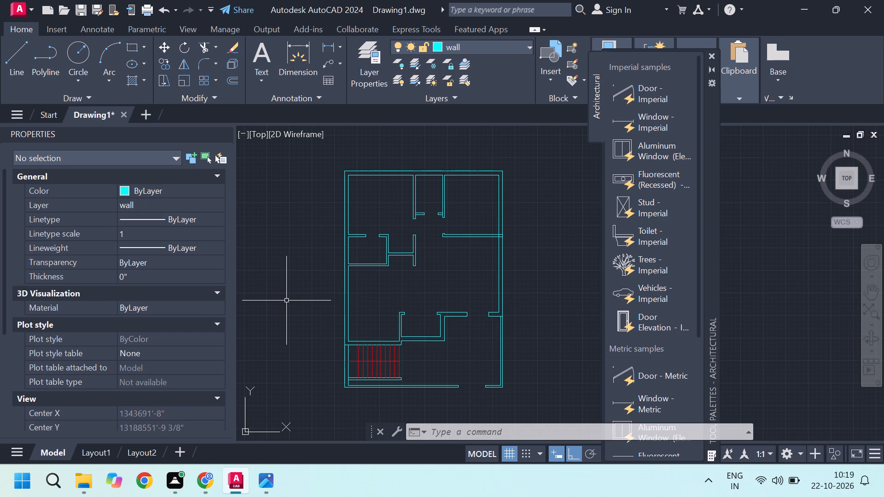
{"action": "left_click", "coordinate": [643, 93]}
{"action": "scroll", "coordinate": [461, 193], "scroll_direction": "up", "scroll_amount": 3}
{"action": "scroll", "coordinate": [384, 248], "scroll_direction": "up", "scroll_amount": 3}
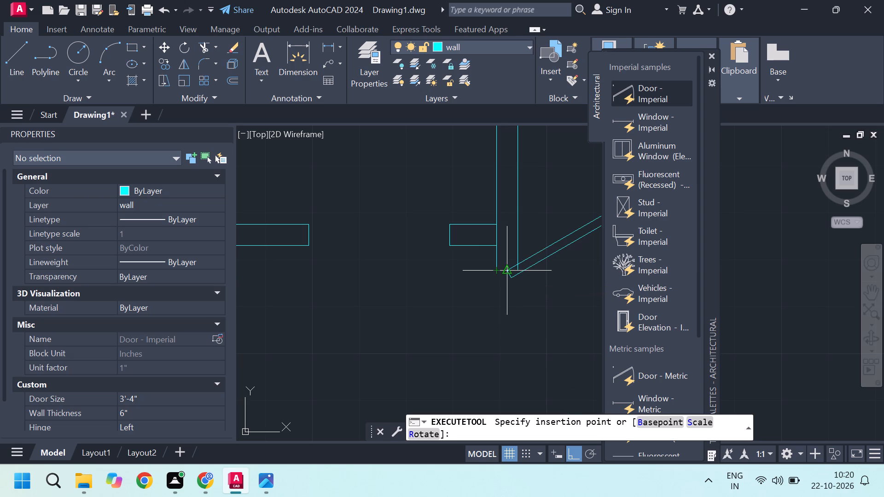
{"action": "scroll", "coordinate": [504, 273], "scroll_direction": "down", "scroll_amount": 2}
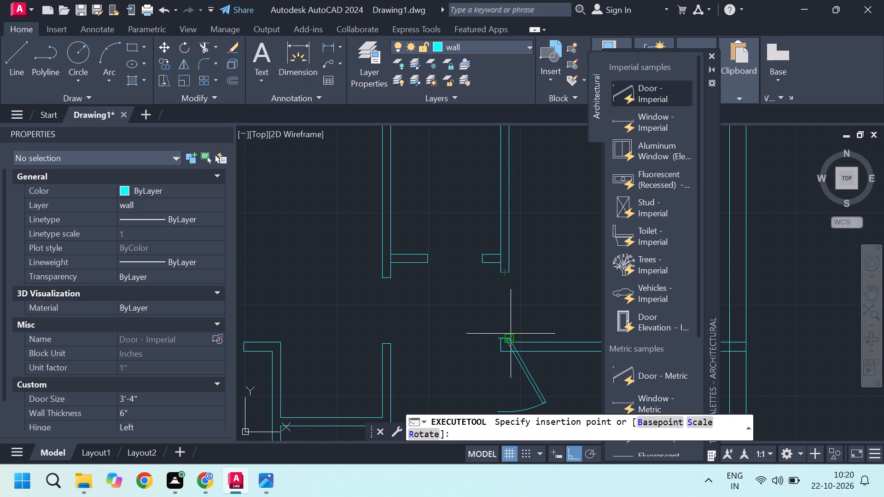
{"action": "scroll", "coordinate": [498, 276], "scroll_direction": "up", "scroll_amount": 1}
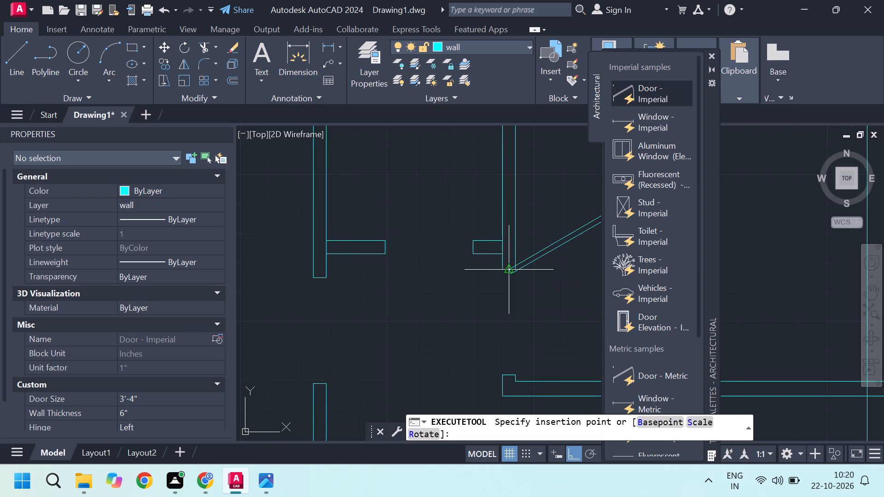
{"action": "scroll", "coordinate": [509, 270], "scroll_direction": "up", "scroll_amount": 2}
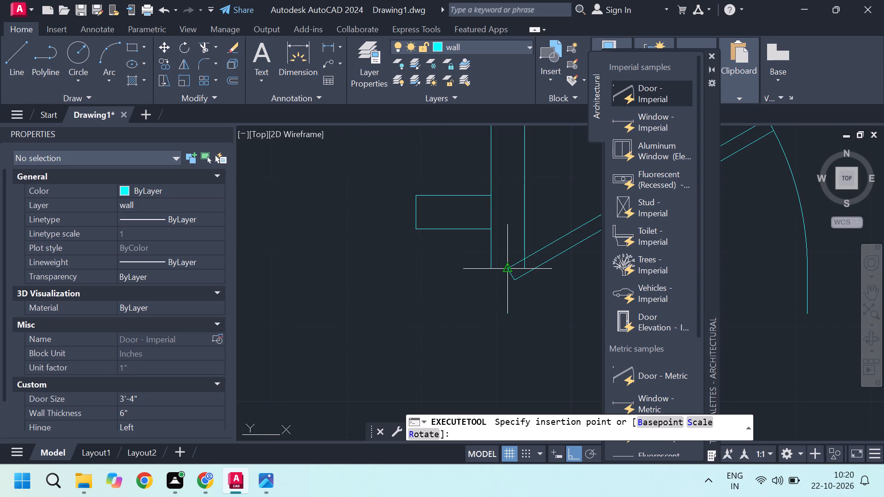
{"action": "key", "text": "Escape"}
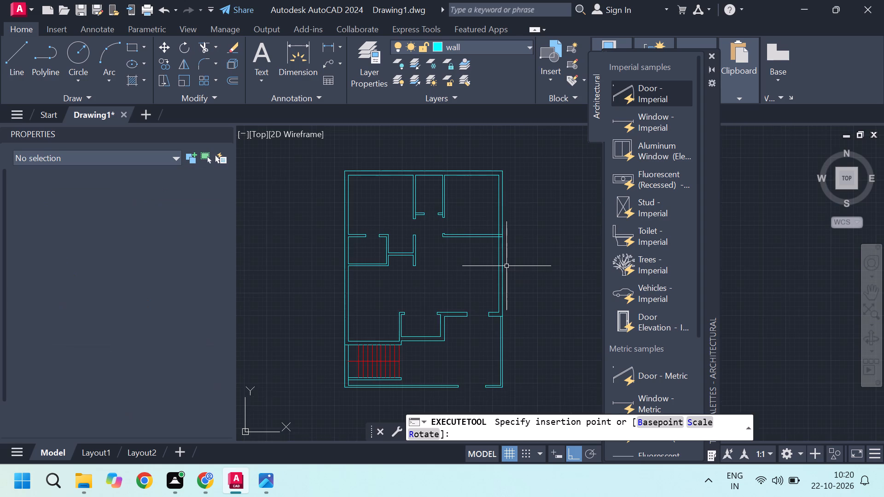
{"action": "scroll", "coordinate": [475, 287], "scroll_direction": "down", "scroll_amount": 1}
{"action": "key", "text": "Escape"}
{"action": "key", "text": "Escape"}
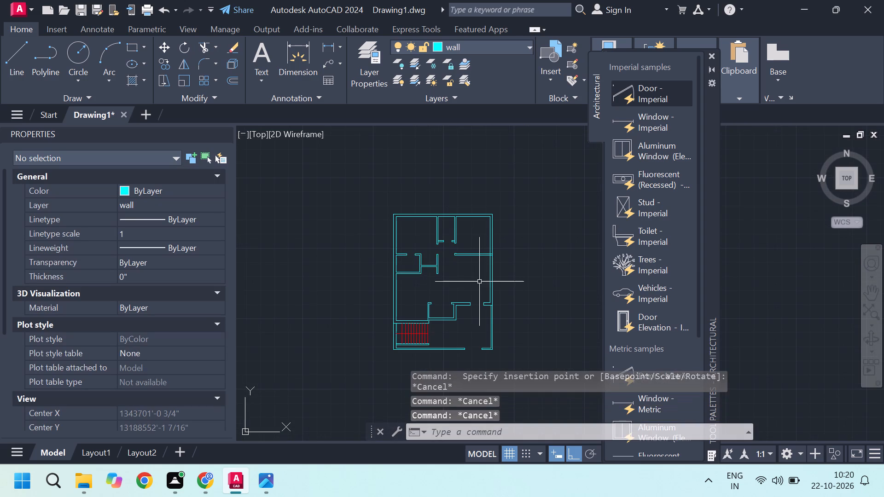
Insert the Door - Right Hung 36 in. block from DesignCenter's House Designer.dwg into the empty space left of the floor plan.
{"action": "type", "text": "dc"}
{"action": "key", "text": "Return"}
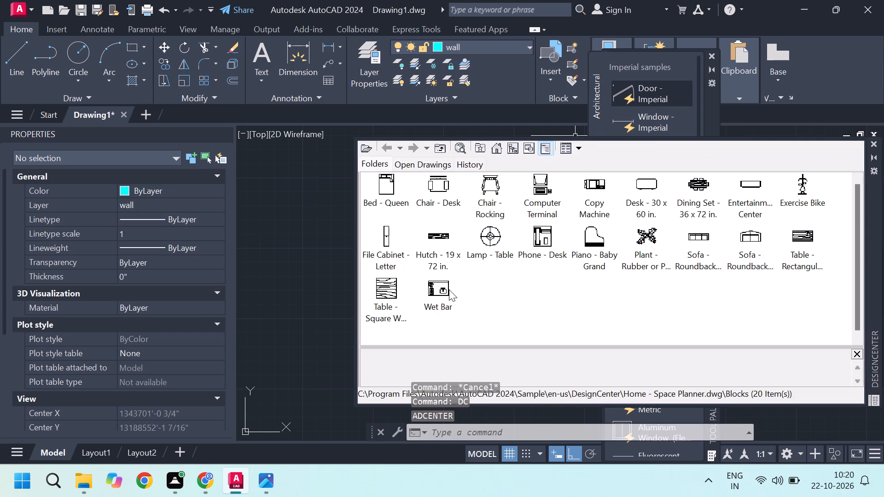
{"action": "scroll", "coordinate": [768, 205], "scroll_direction": "up", "scroll_amount": 1}
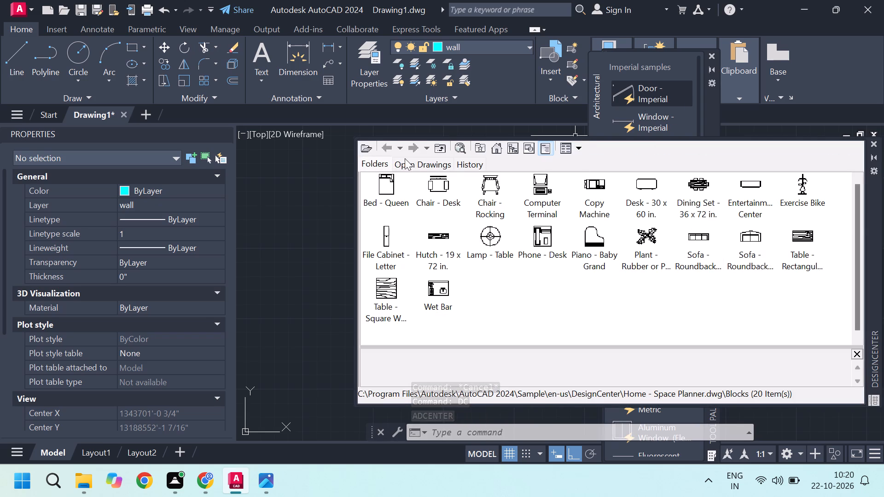
{"action": "left_click", "coordinate": [387, 145]}
{"action": "left_click", "coordinate": [439, 147]}
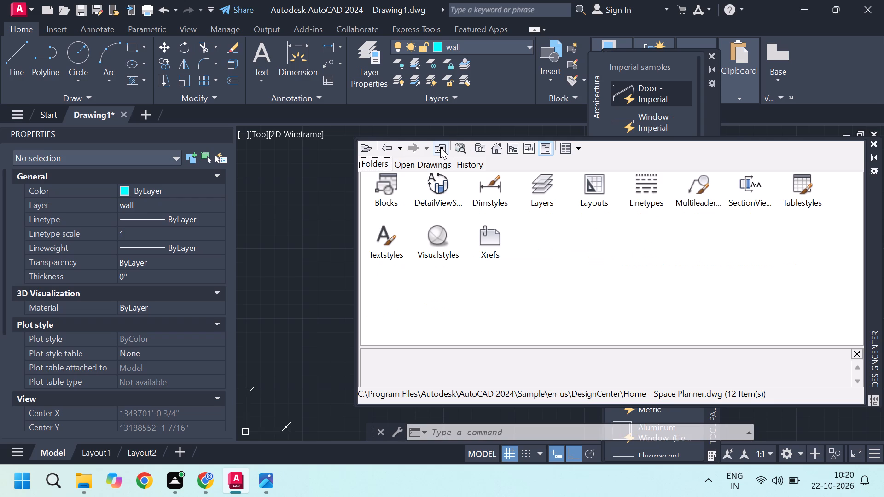
{"action": "left_click", "coordinate": [440, 147]}
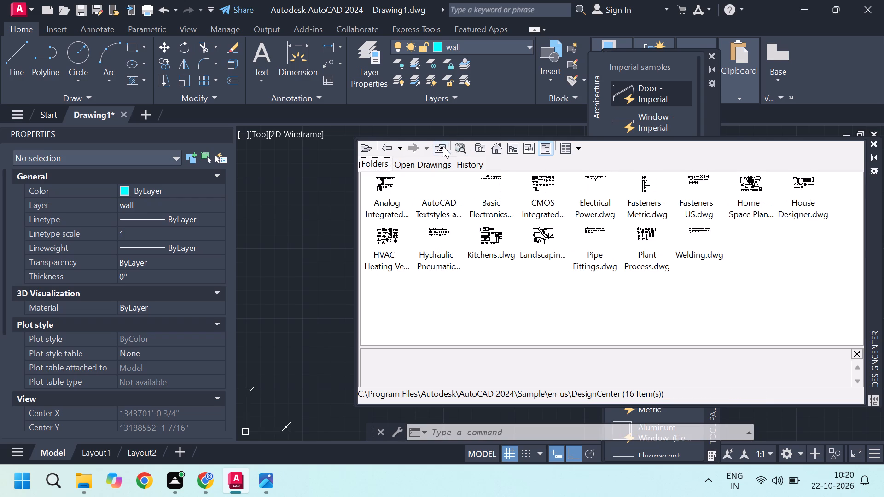
{"action": "double_click", "coordinate": [808, 195]}
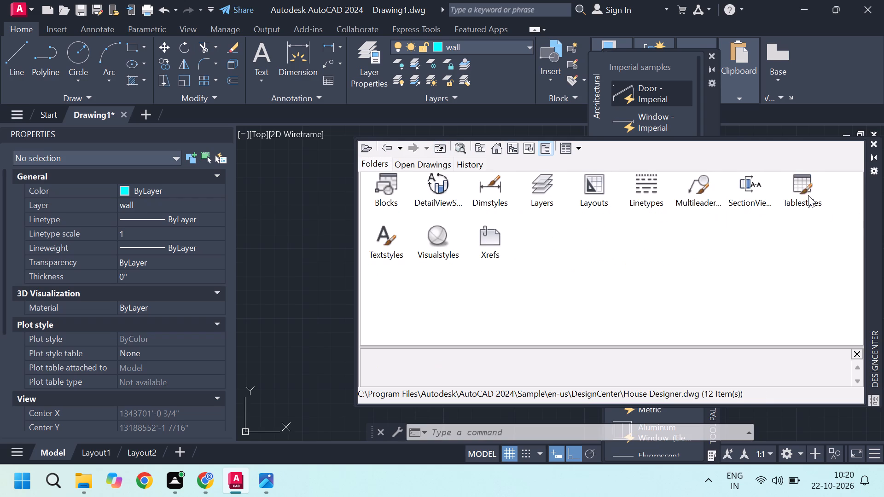
{"action": "double_click", "coordinate": [387, 190]}
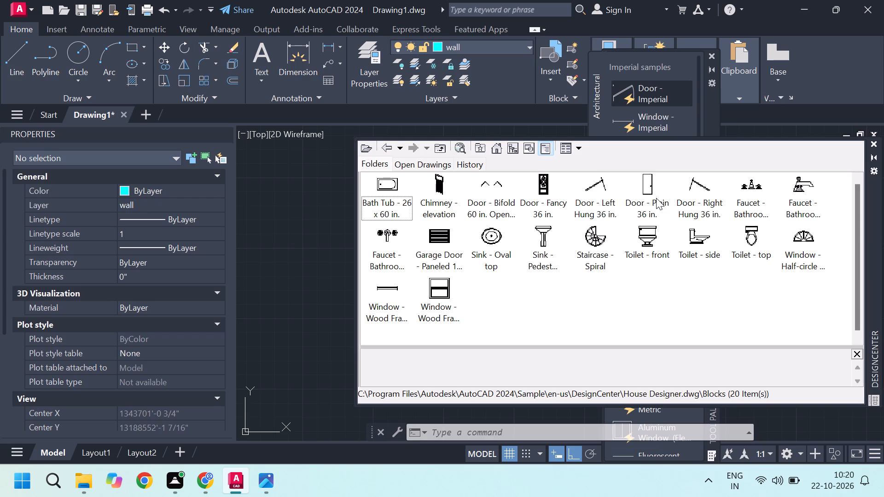
{"action": "left_click", "coordinate": [694, 198]}
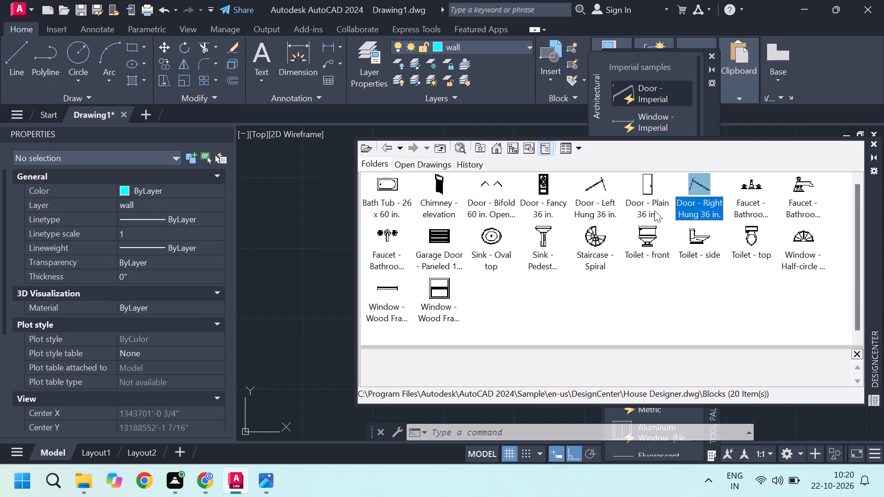
{"action": "left_click_drag", "start_coordinate": [706, 194], "coordinate": [381, 240]}
{"action": "left_click_drag", "start_coordinate": [381, 240], "coordinate": [310, 242]}
{"action": "scroll", "coordinate": [304, 237], "scroll_direction": "up", "scroll_amount": 4}
{"action": "scroll", "coordinate": [315, 244], "scroll_direction": "down", "scroll_amount": 1}
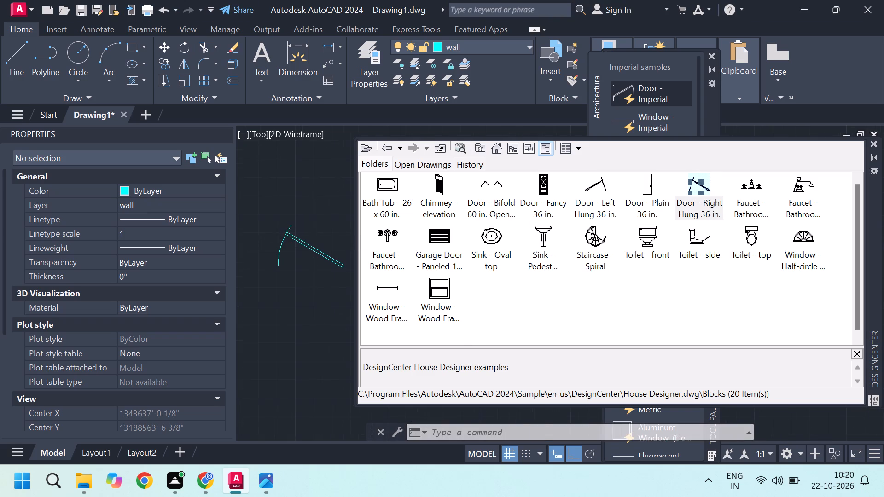
{"action": "scroll", "coordinate": [315, 244], "scroll_direction": "down", "scroll_amount": 1}
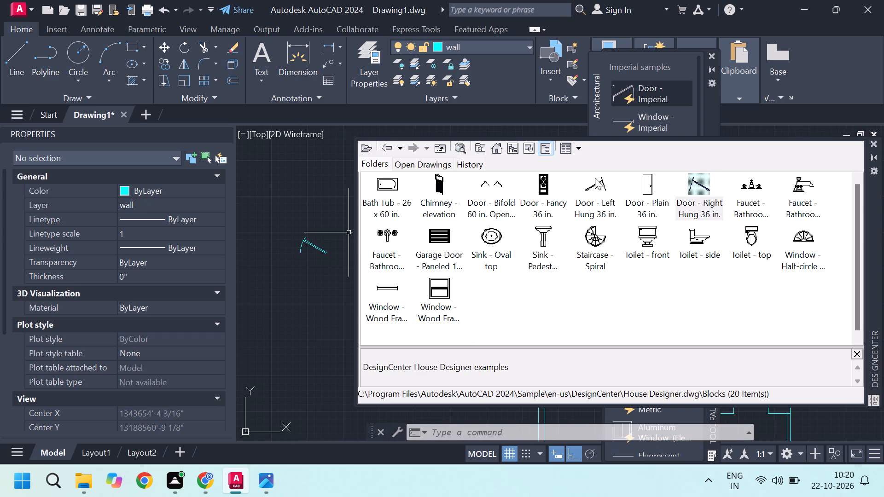
Look through the blocks in DesignCenter's Home - Space Planner.dwg, and close DesignCenter while keeping the drawing open.
{"action": "left_click", "coordinate": [385, 151]}
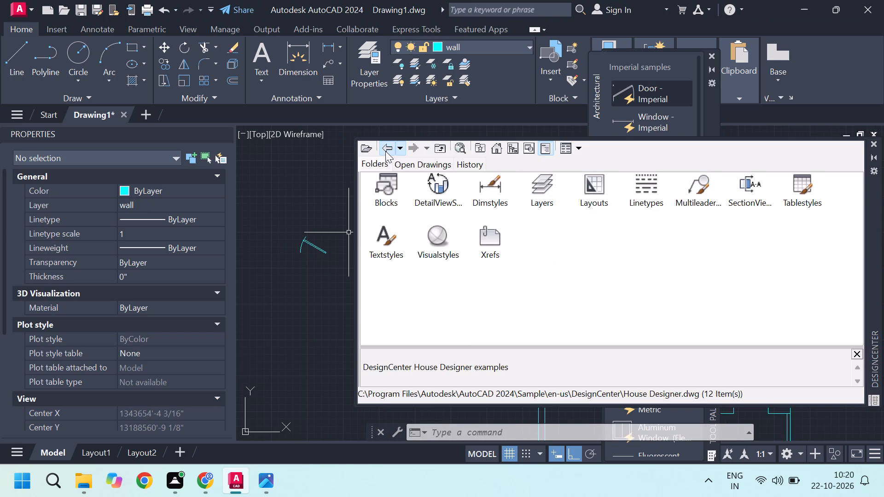
{"action": "left_click", "coordinate": [385, 151]}
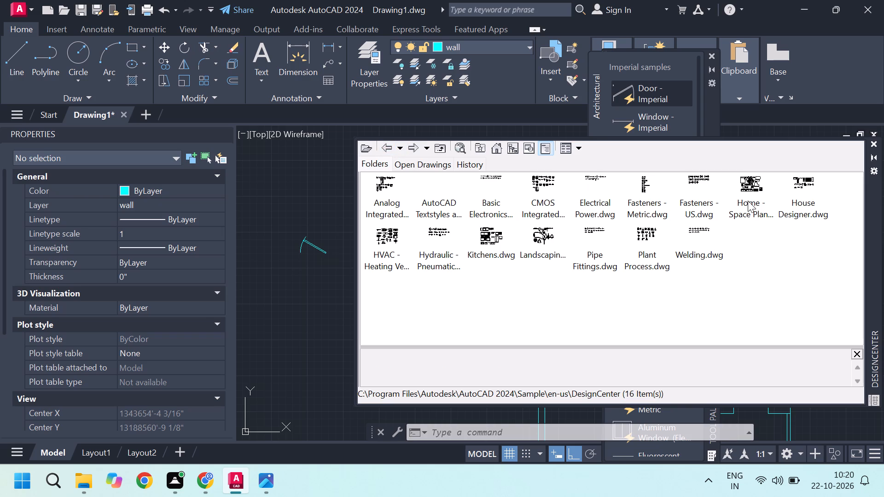
{"action": "double_click", "coordinate": [748, 199]}
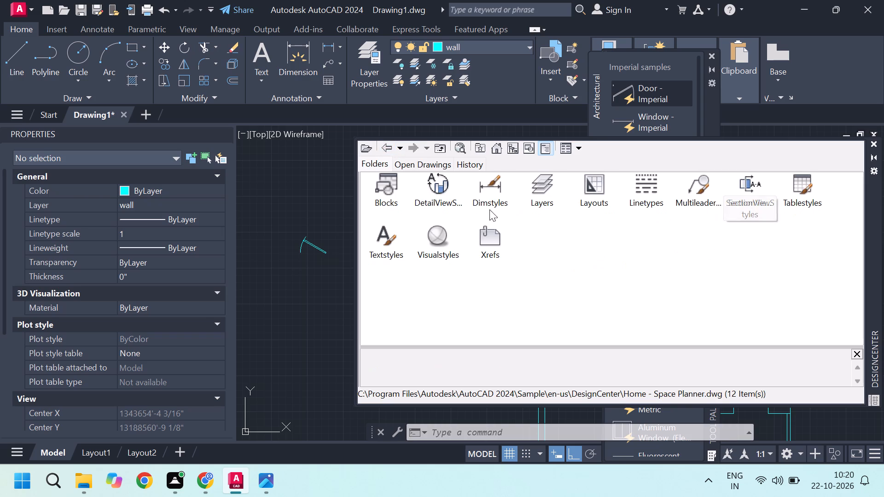
{"action": "double_click", "coordinate": [392, 191]}
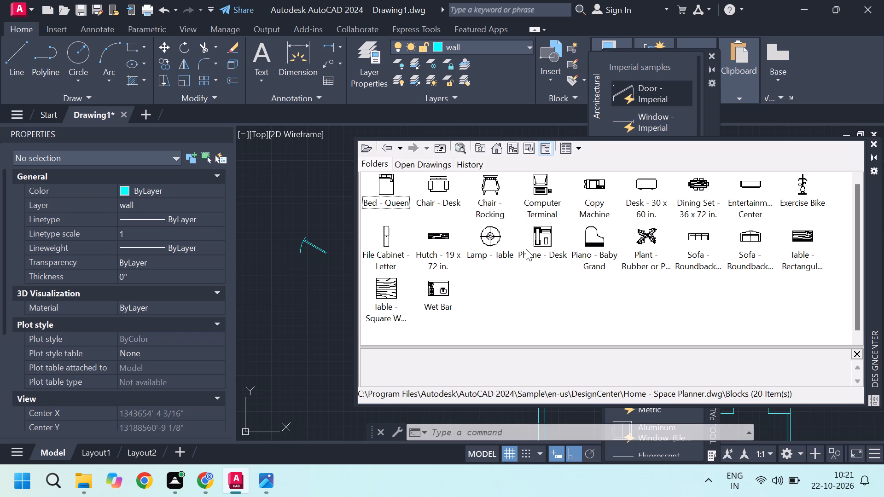
{"action": "left_click", "coordinate": [874, 133]}
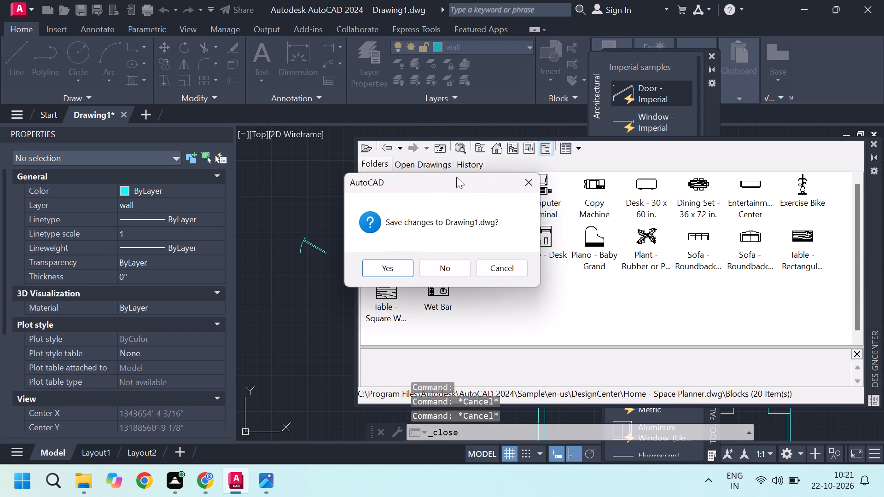
{"action": "left_click", "coordinate": [512, 268]}
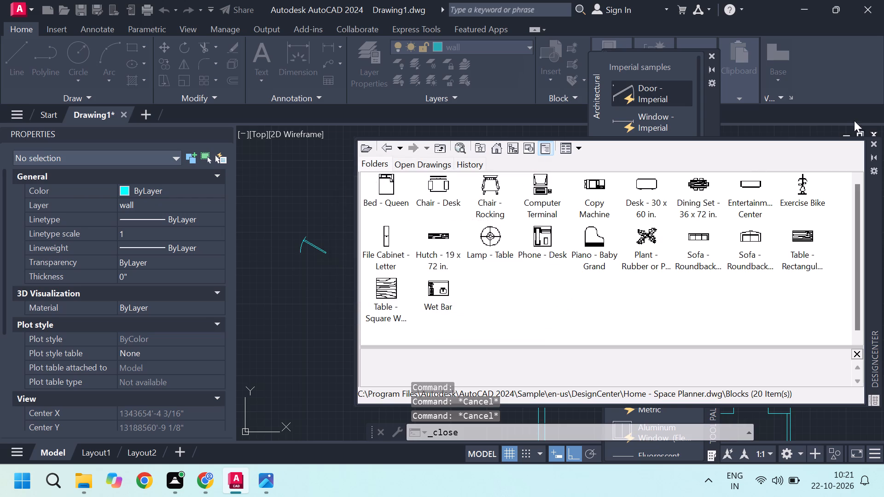
{"action": "left_click", "coordinate": [876, 144]}
{"action": "key", "text": "Escape"}
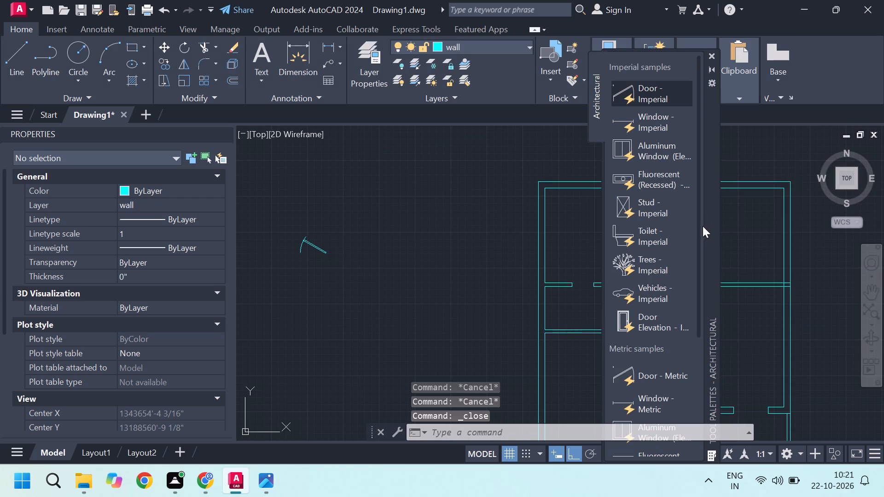
{"action": "key", "text": "Escape"}
Save the drawing as 22-10 in the AUTOCAD folder on the DATA (D:) drive.
{"action": "left_click", "coordinate": [32, 13]}
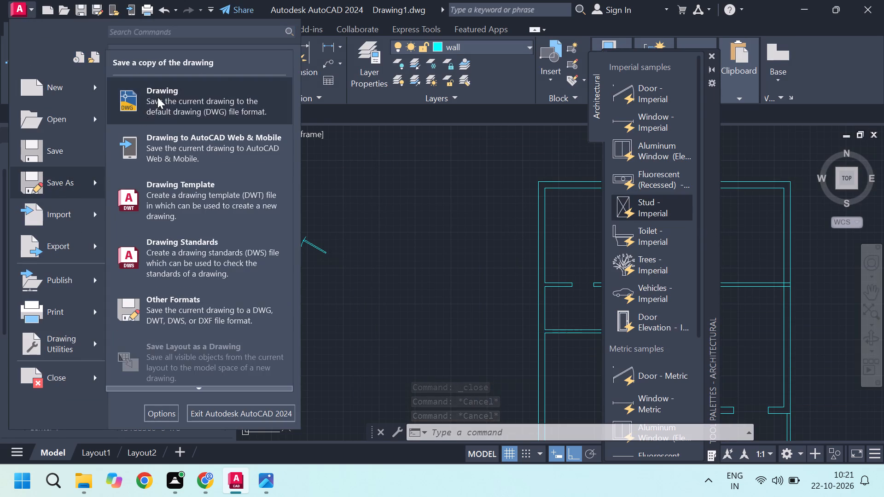
{"action": "left_click", "coordinate": [157, 97]}
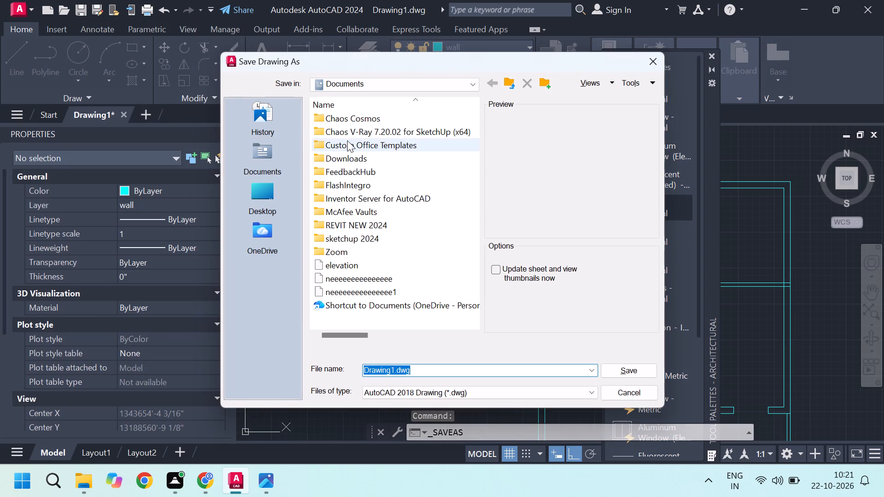
{"action": "left_click", "coordinate": [472, 81]}
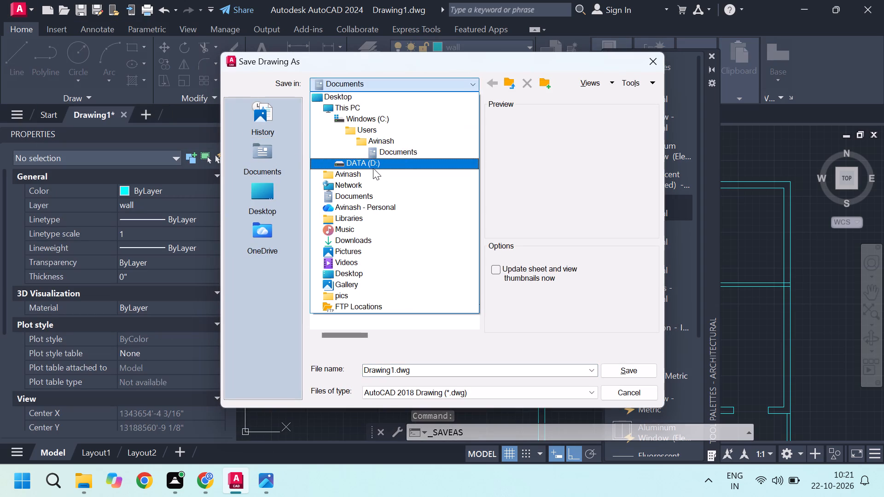
{"action": "double_click", "coordinate": [373, 167]}
{"action": "double_click", "coordinate": [365, 120]}
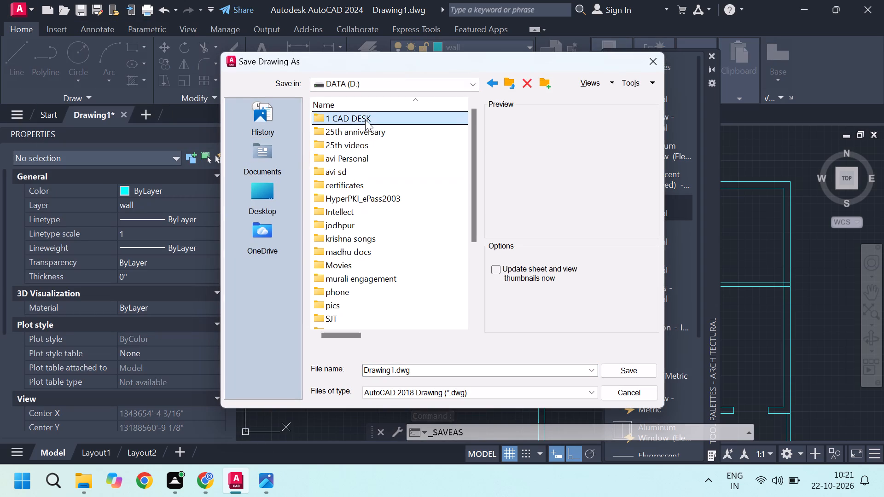
{"action": "double_click", "coordinate": [364, 118]}
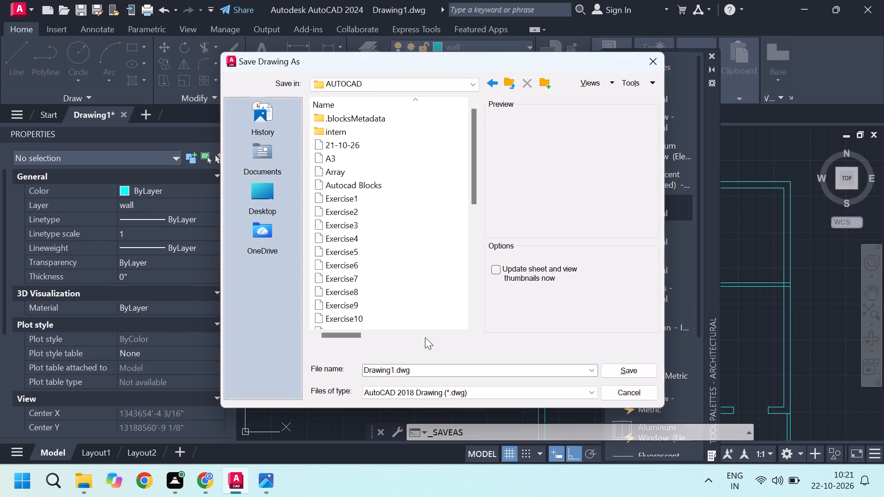
{"action": "left_click", "coordinate": [426, 372]}
{"action": "type", "text": "22"}
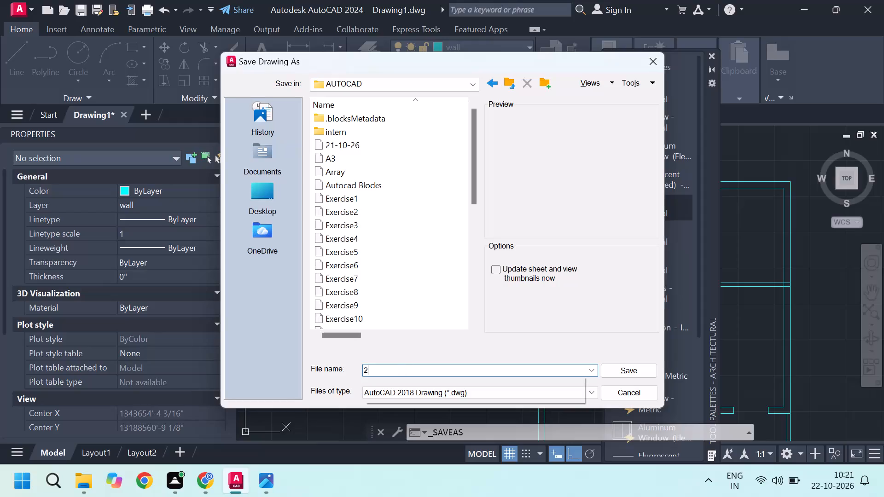
{"action": "type", "text": "-10"}
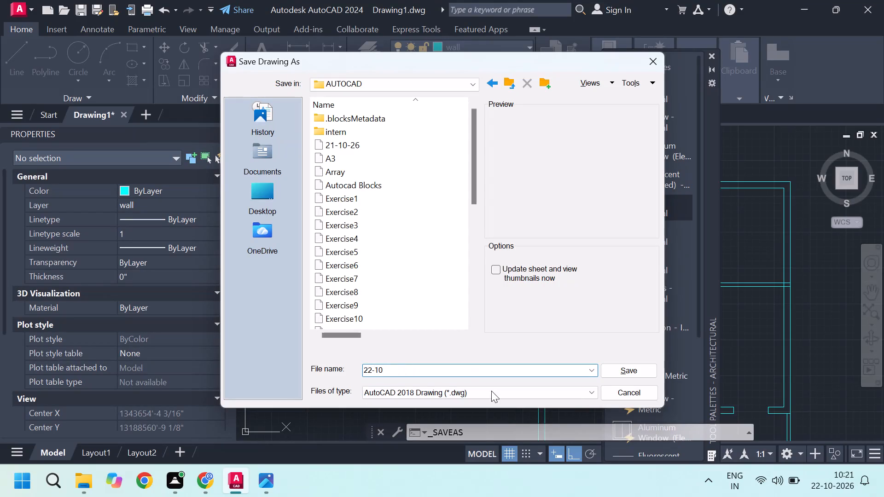
{"action": "left_click", "coordinate": [636, 370]}
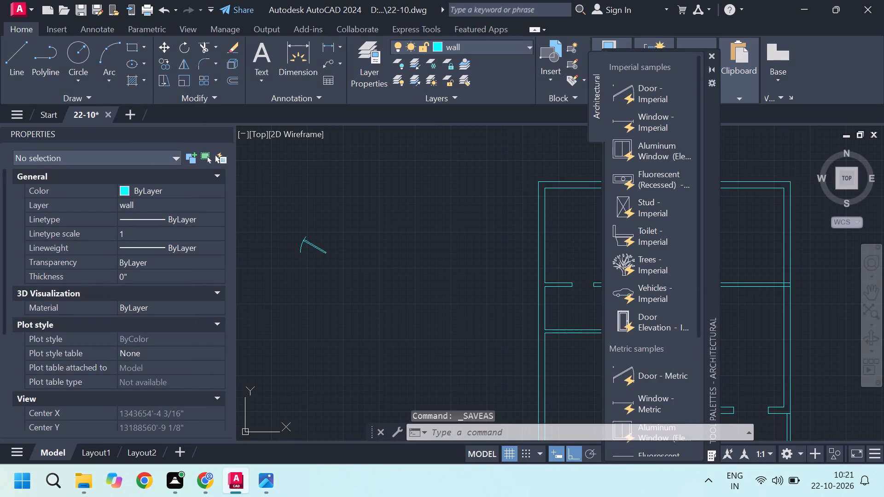
Delete the door block standing in the empty space left of the floor plan.
{"action": "left_click", "coordinate": [279, 225]}
{"action": "left_click", "coordinate": [367, 307]}
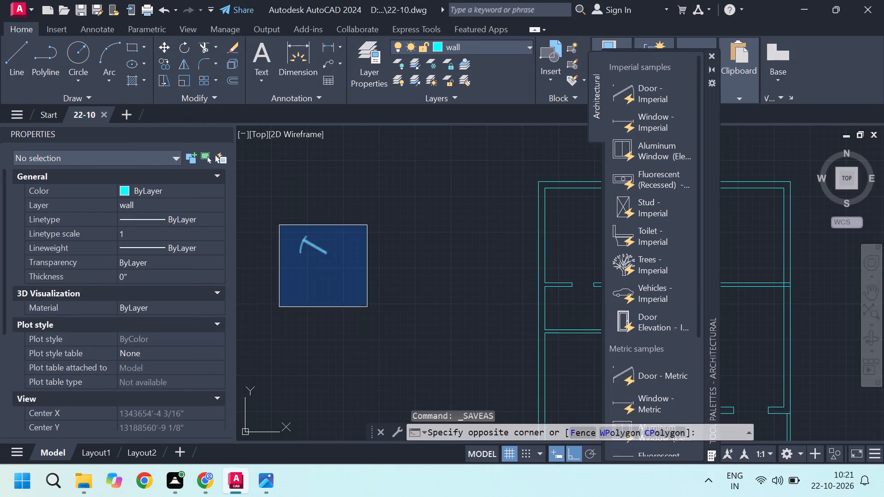
{"action": "key", "text": "Delete"}
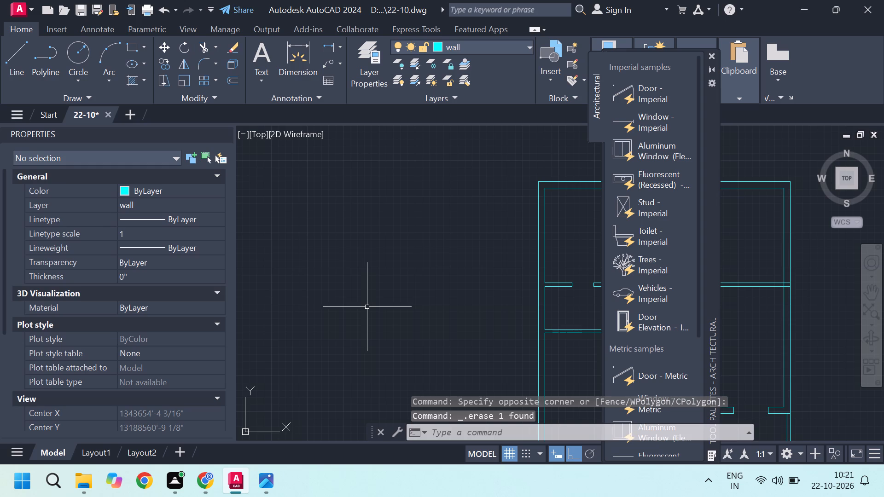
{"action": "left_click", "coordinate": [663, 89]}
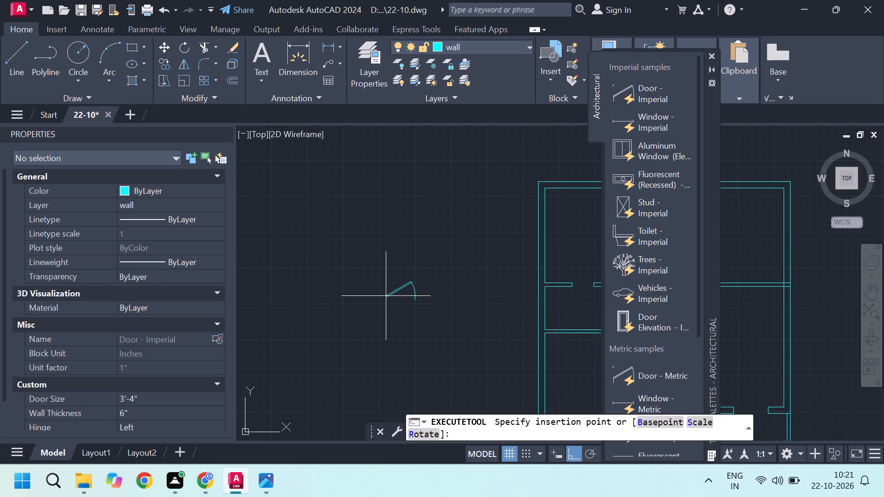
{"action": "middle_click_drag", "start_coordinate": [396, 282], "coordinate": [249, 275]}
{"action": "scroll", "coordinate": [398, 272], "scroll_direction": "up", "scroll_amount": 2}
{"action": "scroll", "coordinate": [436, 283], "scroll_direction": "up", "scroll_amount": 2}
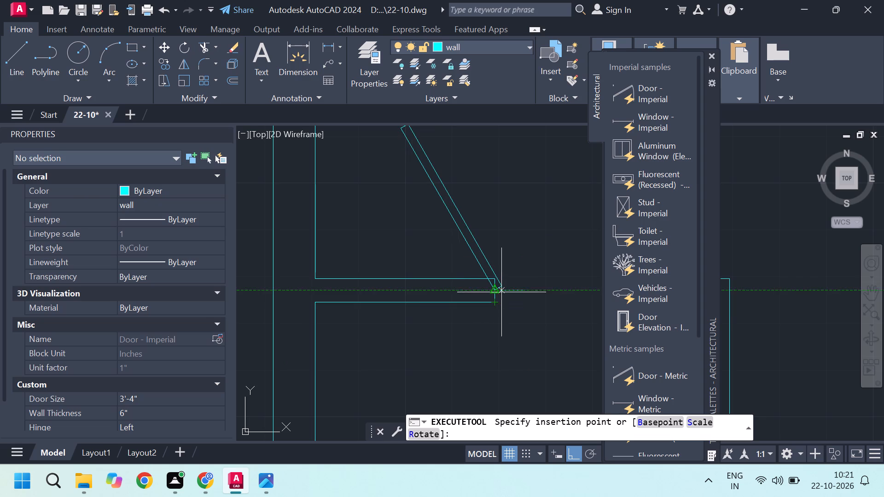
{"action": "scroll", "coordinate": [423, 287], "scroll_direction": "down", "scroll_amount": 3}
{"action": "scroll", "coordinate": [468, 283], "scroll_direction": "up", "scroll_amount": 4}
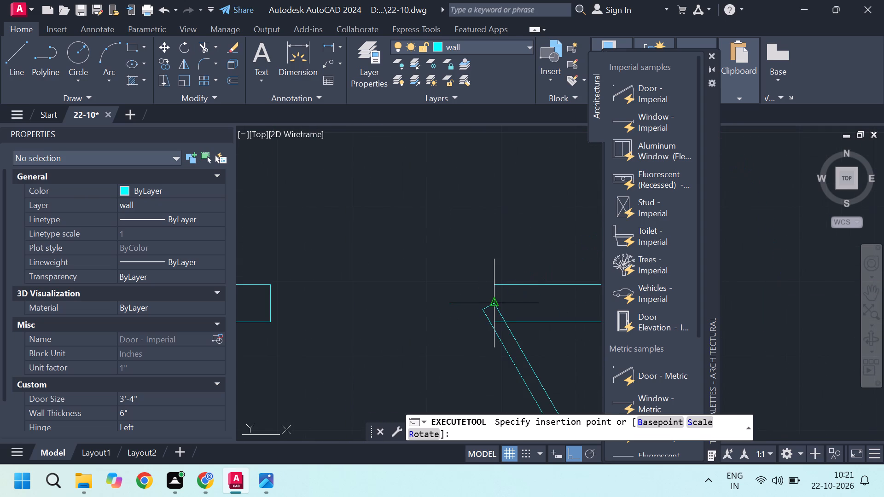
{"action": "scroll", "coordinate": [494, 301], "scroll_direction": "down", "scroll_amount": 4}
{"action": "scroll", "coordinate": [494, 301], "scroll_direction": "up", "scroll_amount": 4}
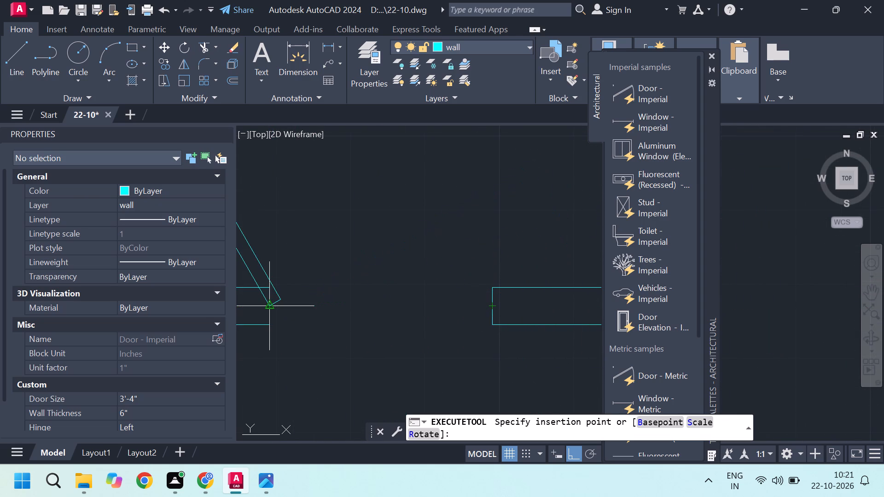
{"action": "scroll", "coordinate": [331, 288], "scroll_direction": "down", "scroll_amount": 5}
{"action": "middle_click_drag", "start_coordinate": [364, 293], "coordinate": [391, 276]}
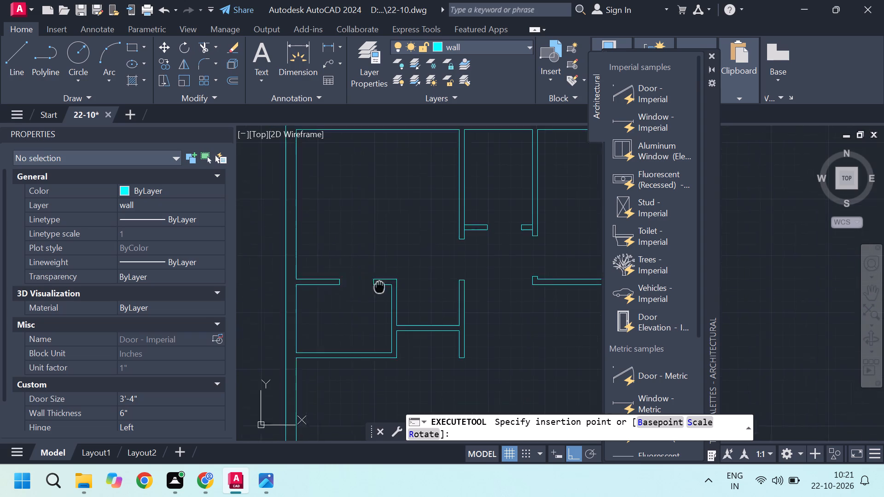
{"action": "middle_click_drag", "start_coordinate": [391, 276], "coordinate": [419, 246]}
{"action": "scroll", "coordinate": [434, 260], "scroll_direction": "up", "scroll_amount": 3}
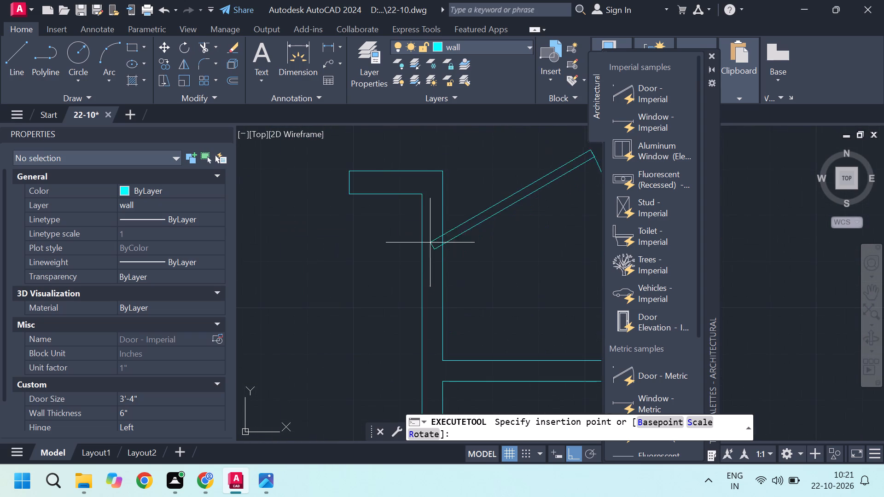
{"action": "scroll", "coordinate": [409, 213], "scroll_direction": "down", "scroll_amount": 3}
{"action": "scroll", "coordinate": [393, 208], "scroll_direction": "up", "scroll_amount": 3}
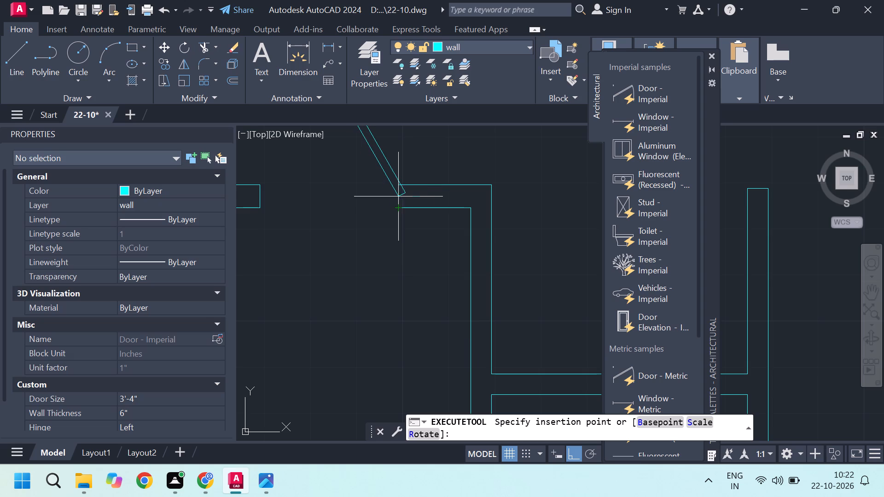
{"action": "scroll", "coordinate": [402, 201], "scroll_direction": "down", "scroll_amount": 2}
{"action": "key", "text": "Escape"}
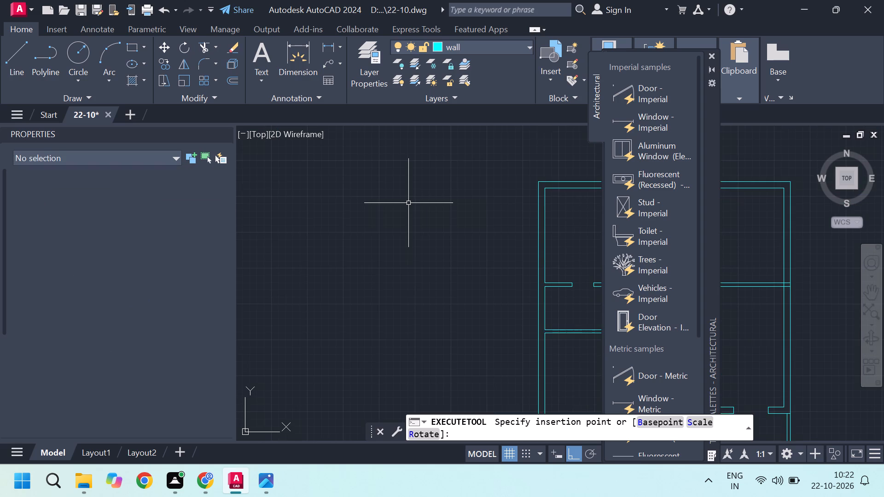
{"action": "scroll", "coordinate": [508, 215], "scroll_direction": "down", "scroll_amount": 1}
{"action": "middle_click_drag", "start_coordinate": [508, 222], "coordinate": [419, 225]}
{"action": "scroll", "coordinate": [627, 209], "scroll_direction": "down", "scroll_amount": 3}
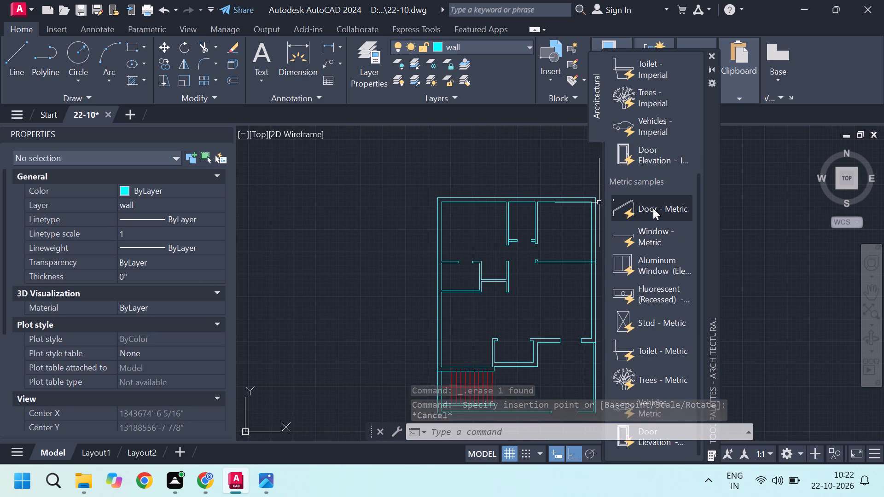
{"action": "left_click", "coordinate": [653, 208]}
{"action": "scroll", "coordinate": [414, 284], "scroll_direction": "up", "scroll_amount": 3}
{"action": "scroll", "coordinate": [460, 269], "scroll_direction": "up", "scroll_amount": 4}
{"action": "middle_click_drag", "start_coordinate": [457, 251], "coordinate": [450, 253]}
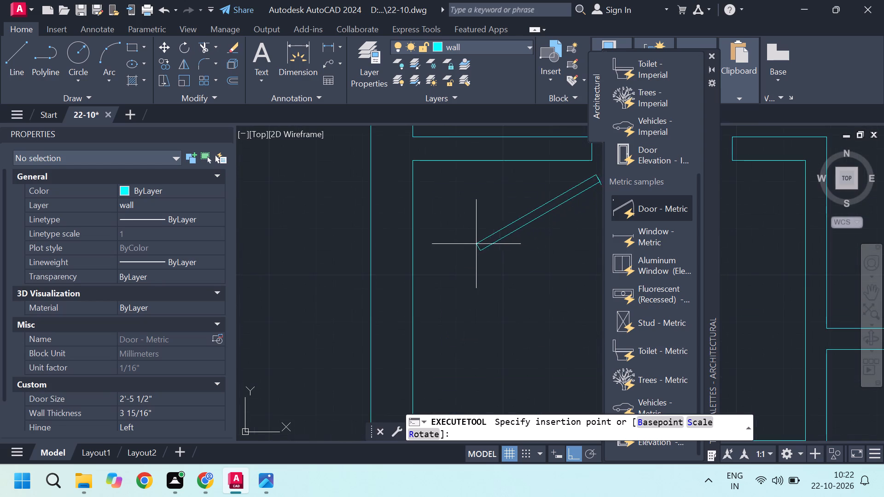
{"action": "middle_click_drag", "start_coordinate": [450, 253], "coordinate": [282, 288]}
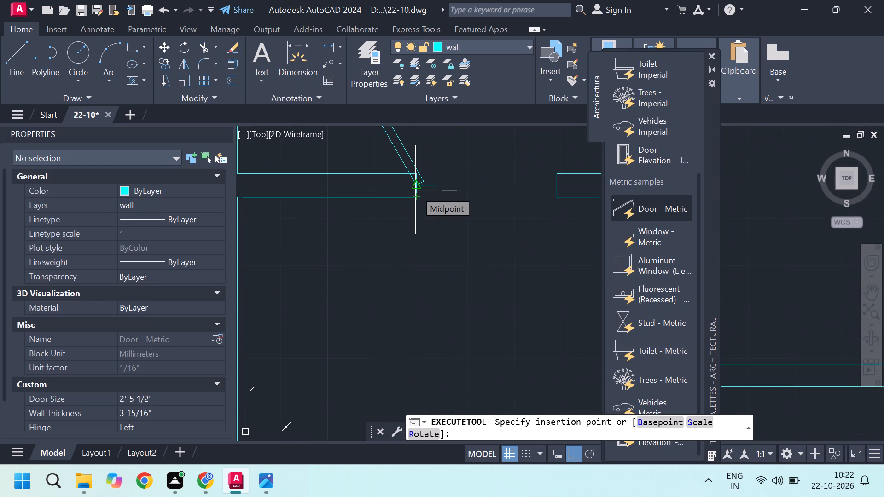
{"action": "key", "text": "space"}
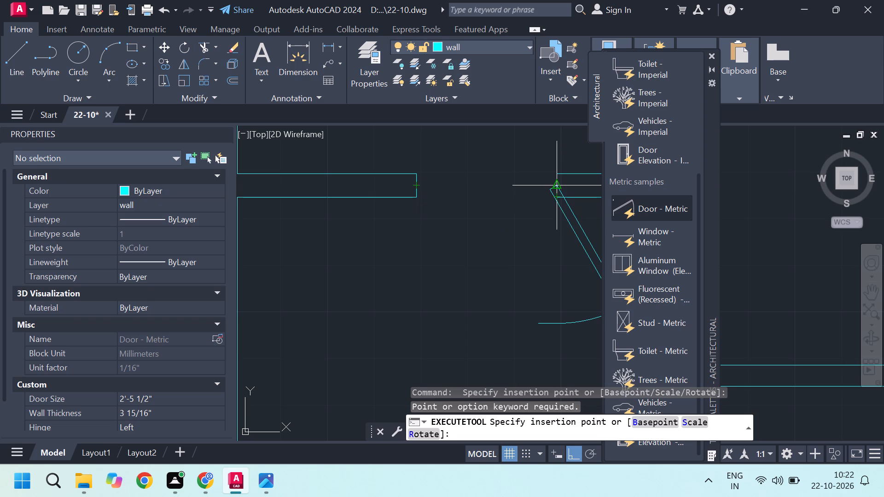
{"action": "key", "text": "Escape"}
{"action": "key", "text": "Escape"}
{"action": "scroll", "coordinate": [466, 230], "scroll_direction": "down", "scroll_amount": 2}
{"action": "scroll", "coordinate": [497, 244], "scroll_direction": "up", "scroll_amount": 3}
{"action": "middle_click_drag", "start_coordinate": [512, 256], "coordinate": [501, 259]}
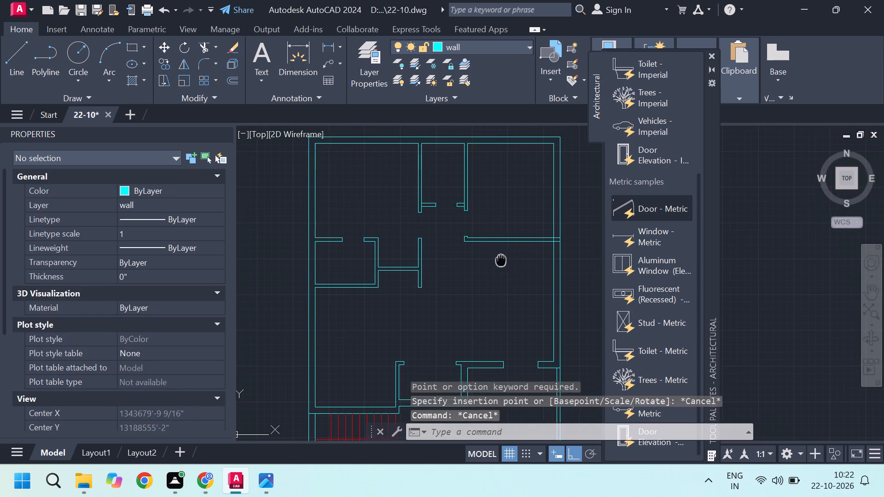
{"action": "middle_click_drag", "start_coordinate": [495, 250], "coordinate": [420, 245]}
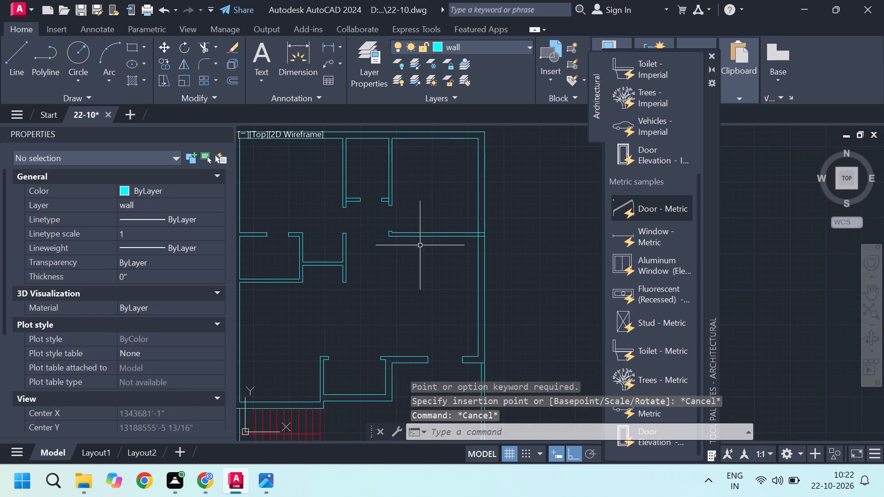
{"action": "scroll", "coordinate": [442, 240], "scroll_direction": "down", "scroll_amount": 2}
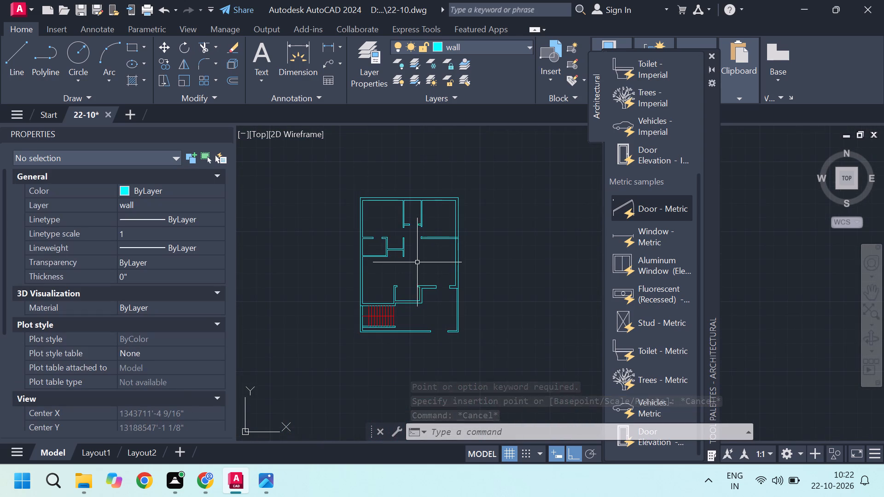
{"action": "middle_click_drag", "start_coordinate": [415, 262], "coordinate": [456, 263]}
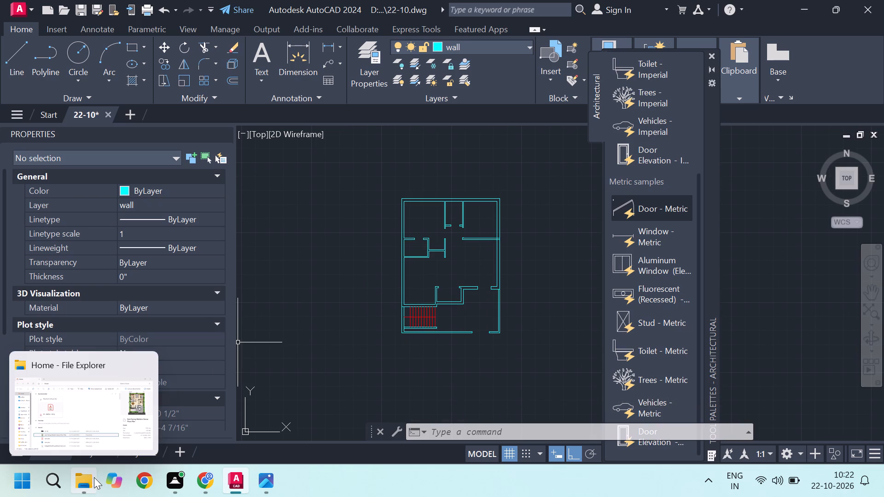
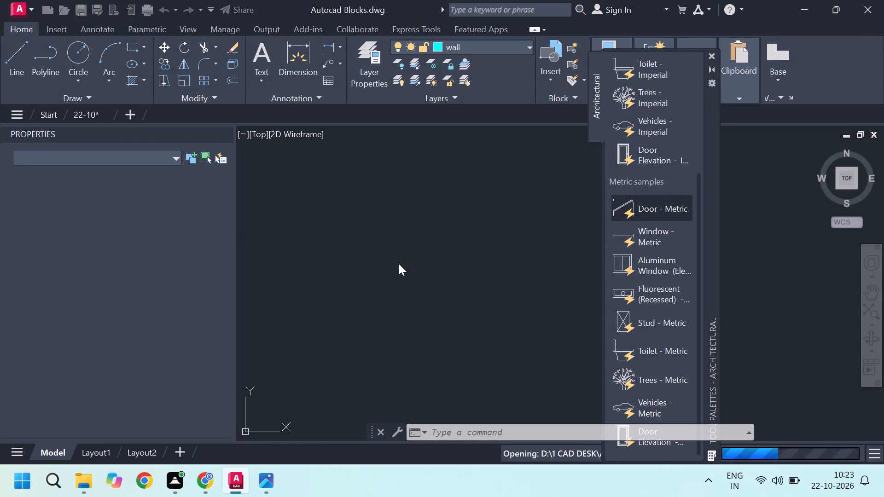
Dismiss the missing reference files notice in the Autocad Blocks drawing without resolving the references.
{"action": "left_click", "coordinate": [91, 115]}
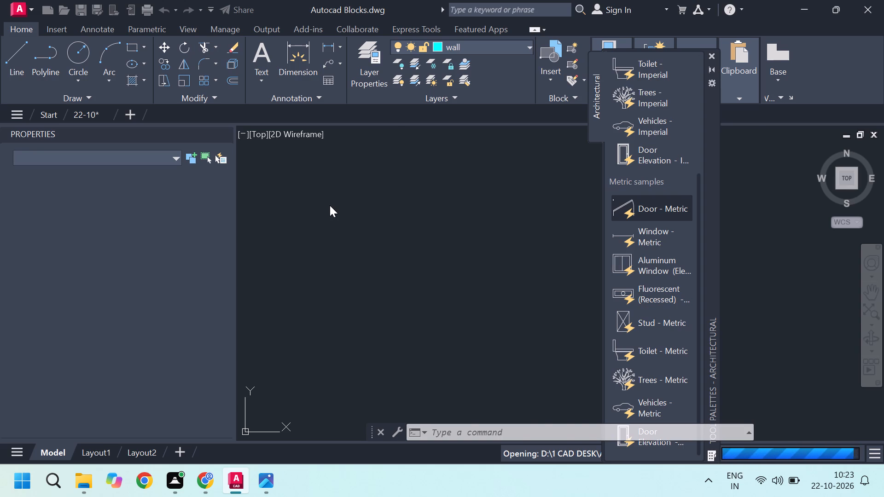
{"action": "scroll", "coordinate": [430, 272], "scroll_direction": "down", "scroll_amount": 3}
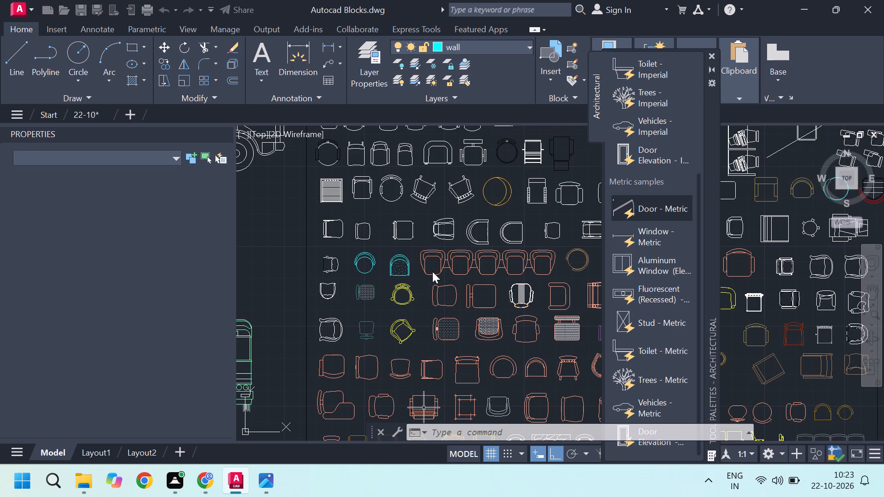
{"action": "scroll", "coordinate": [576, 221], "scroll_direction": "down", "scroll_amount": 2}
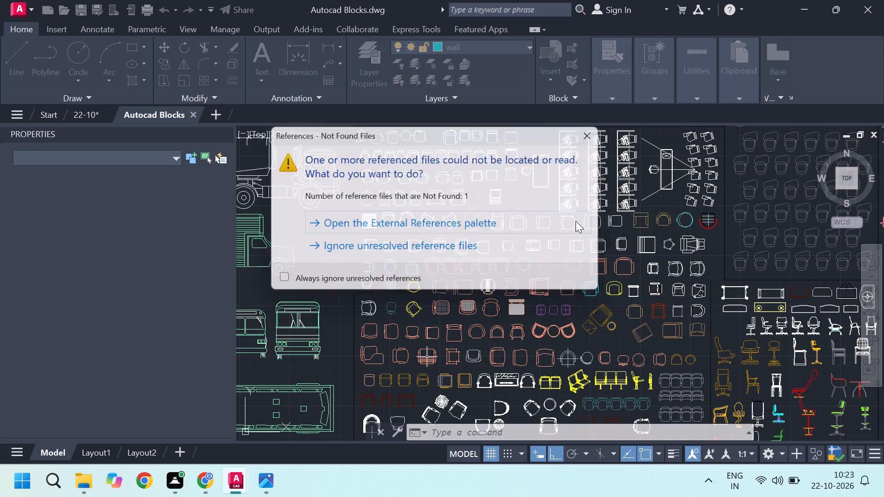
{"action": "scroll", "coordinate": [576, 221], "scroll_direction": "down", "scroll_amount": 1}
{"action": "left_click", "coordinate": [600, 132]}
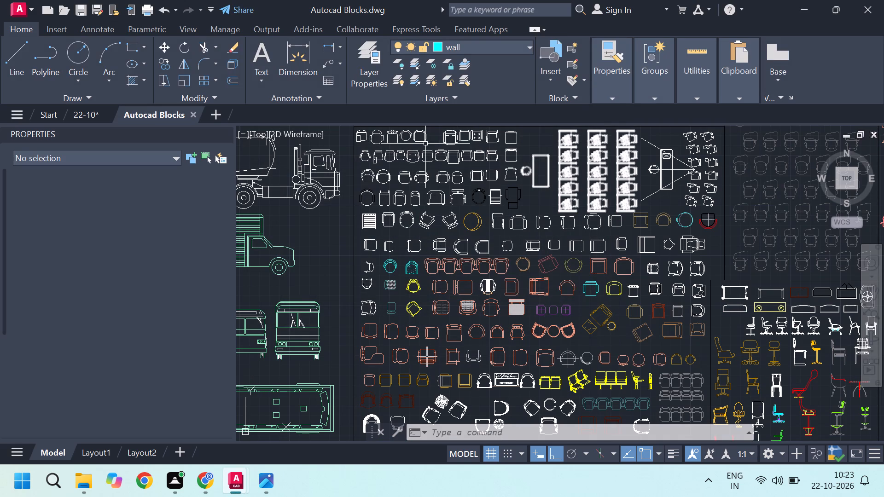
Look over the categories of the Autocad Blocks drawing to locate its Doors, Windows, & Curtains section.
{"action": "scroll", "coordinate": [440, 215], "scroll_direction": "down", "scroll_amount": 3}
{"action": "scroll", "coordinate": [410, 254], "scroll_direction": "down", "scroll_amount": 4}
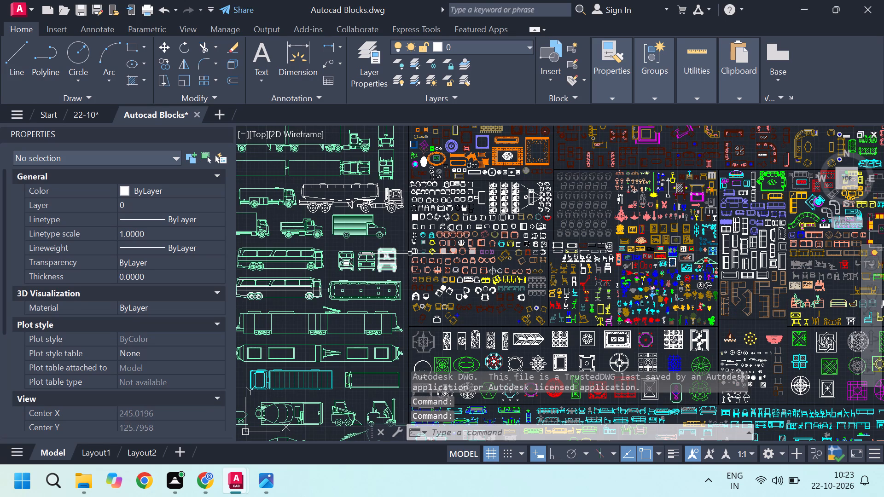
{"action": "scroll", "coordinate": [493, 261], "scroll_direction": "down", "scroll_amount": 2}
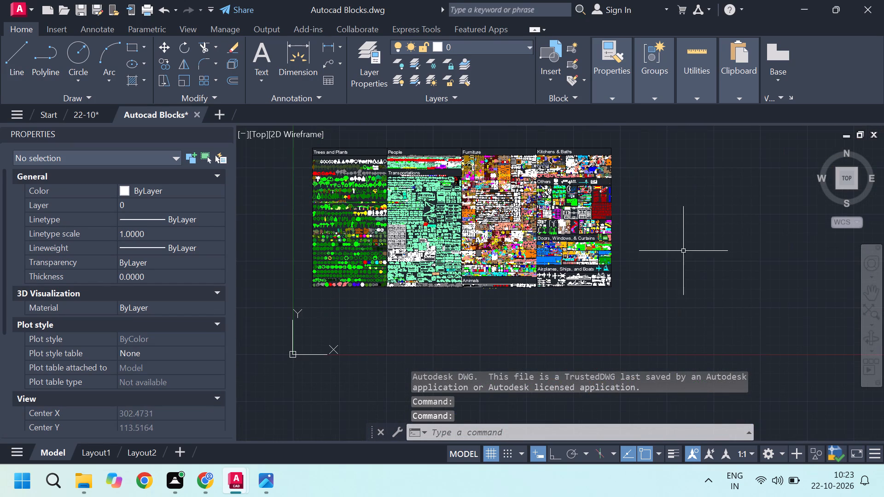
{"action": "left_click", "coordinate": [86, 110]}
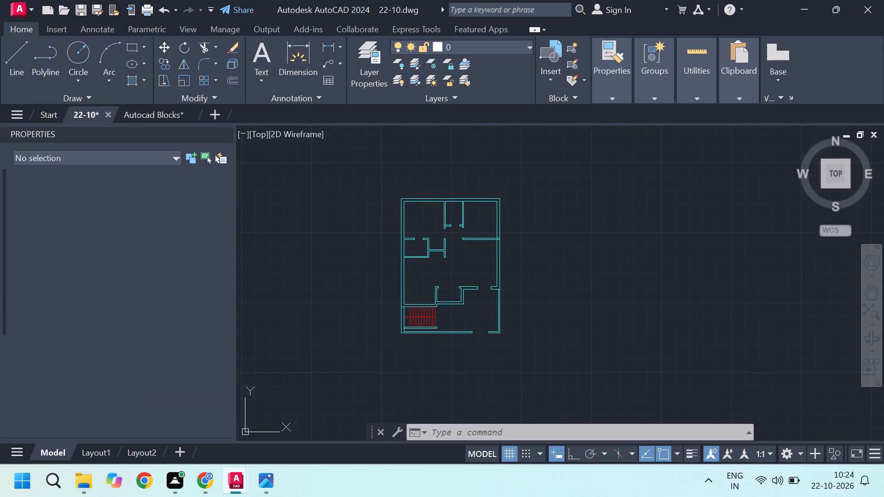
{"action": "left_click", "coordinate": [162, 110]}
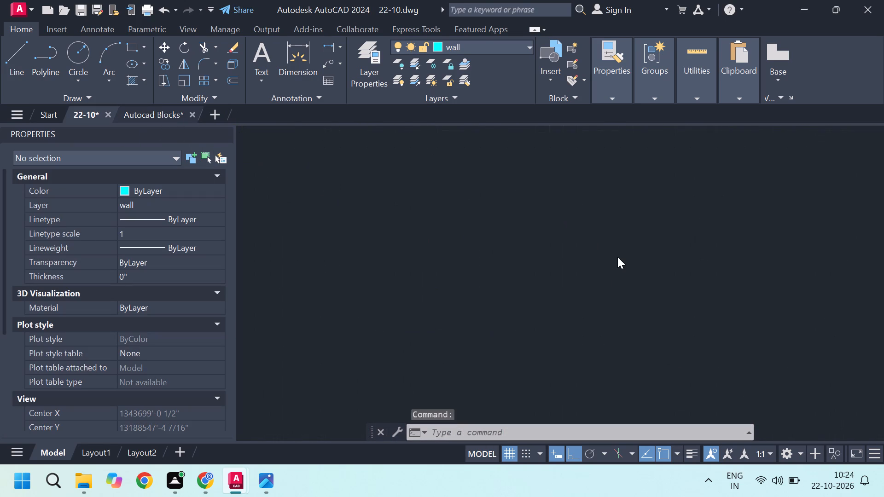
{"action": "scroll", "coordinate": [440, 163], "scroll_direction": "up", "scroll_amount": 4}
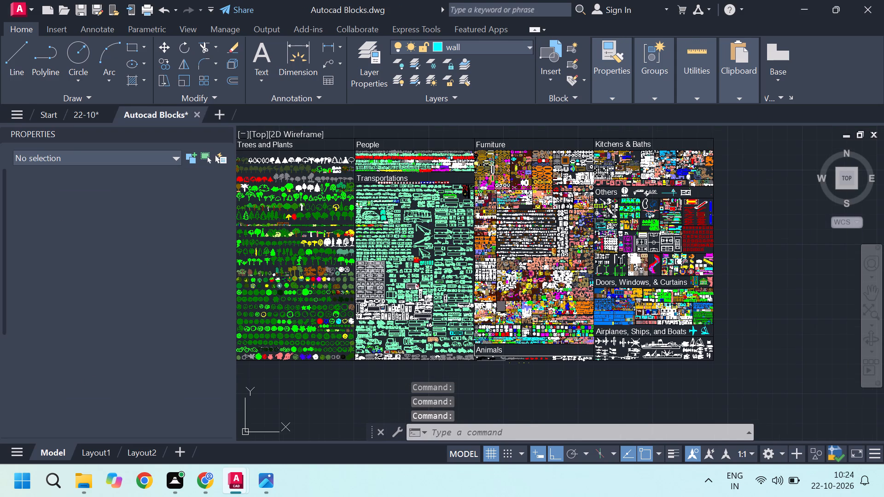
{"action": "scroll", "coordinate": [554, 148], "scroll_direction": "up", "scroll_amount": 6}
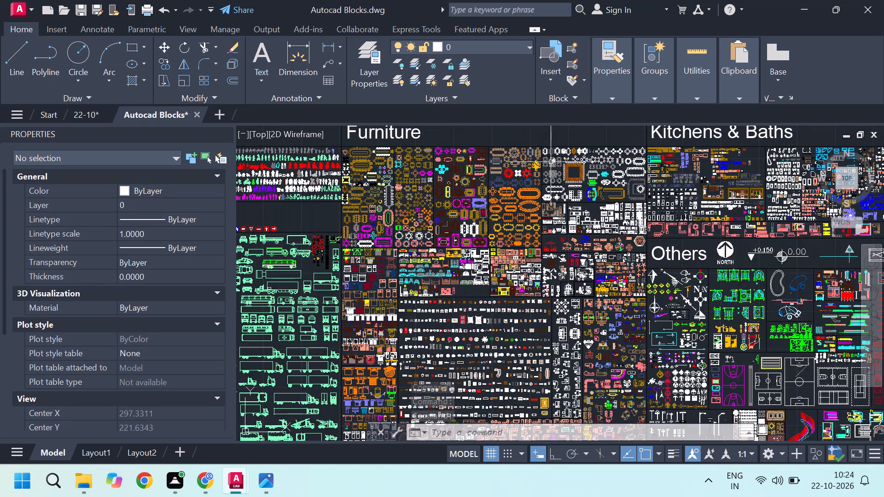
{"action": "scroll", "coordinate": [551, 162], "scroll_direction": "up", "scroll_amount": 2}
{"action": "scroll", "coordinate": [587, 194], "scroll_direction": "down", "scroll_amount": 2}
{"action": "scroll", "coordinate": [452, 334], "scroll_direction": "up", "scroll_amount": 5}
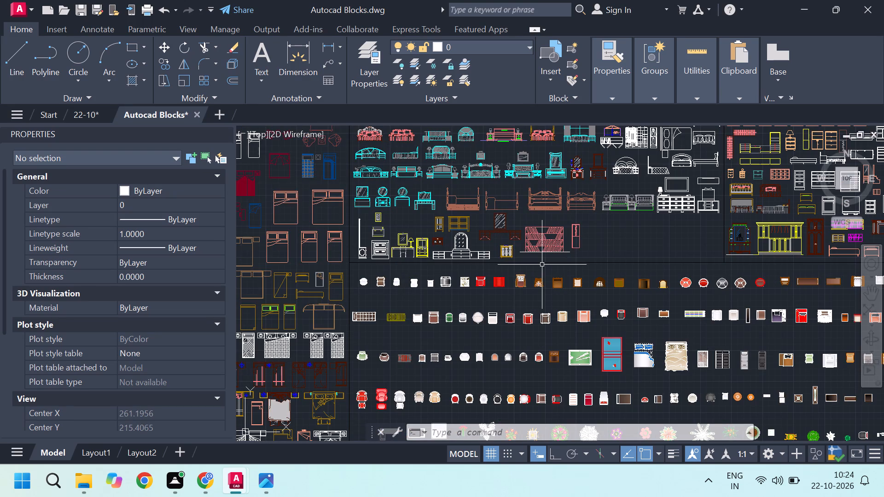
{"action": "scroll", "coordinate": [540, 263], "scroll_direction": "down", "scroll_amount": 6}
{"action": "middle_click_drag", "start_coordinate": [727, 375], "coordinate": [720, 368]}
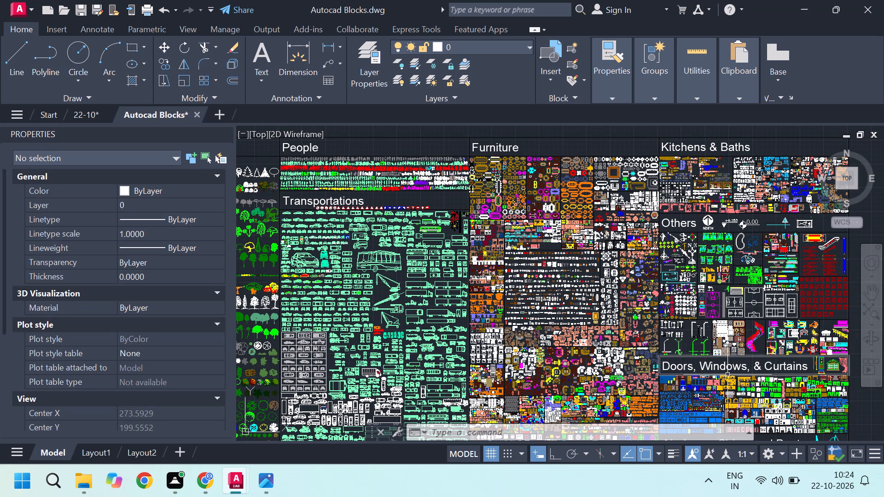
{"action": "middle_click_drag", "start_coordinate": [720, 368], "coordinate": [601, 210]}
Examine the plan-view single swing doors in the Doors, Windows, & Curtains section.
{"action": "scroll", "coordinate": [601, 211], "scroll_direction": "up", "scroll_amount": 4}
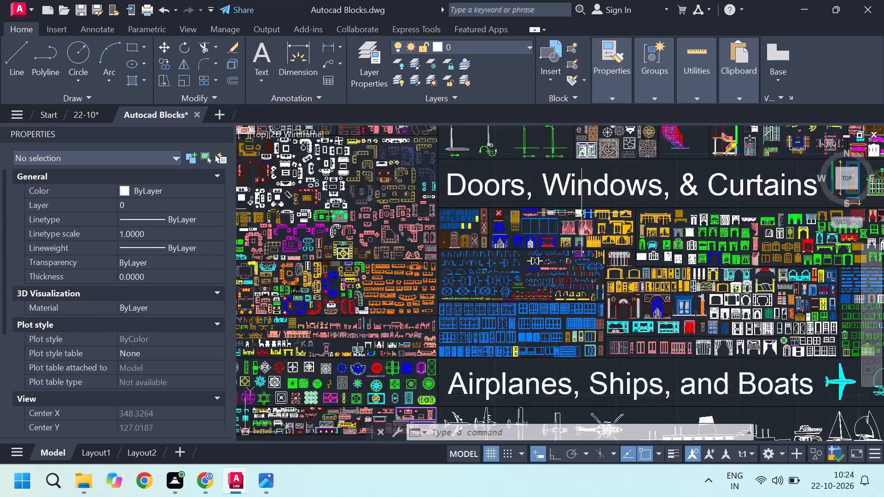
{"action": "scroll", "coordinate": [411, 205], "scroll_direction": "up", "scroll_amount": 1}
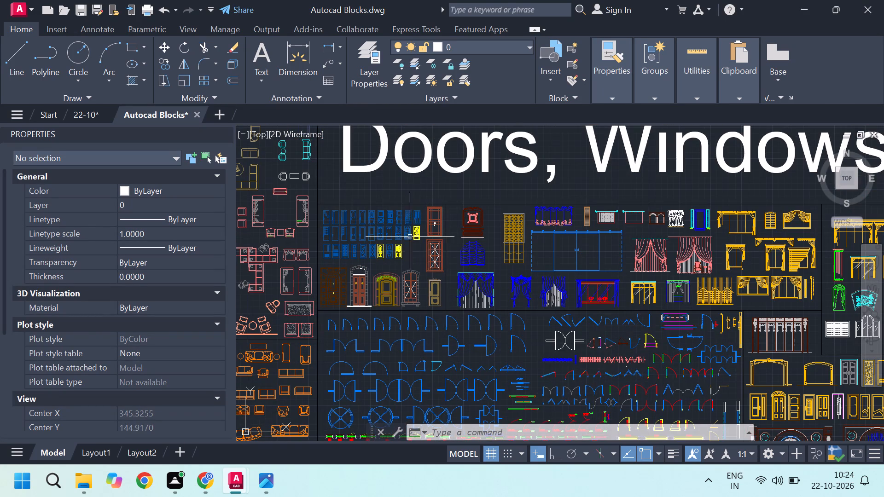
{"action": "scroll", "coordinate": [417, 323], "scroll_direction": "up", "scroll_amount": 2}
{"action": "scroll", "coordinate": [610, 246], "scroll_direction": "down", "scroll_amount": 1}
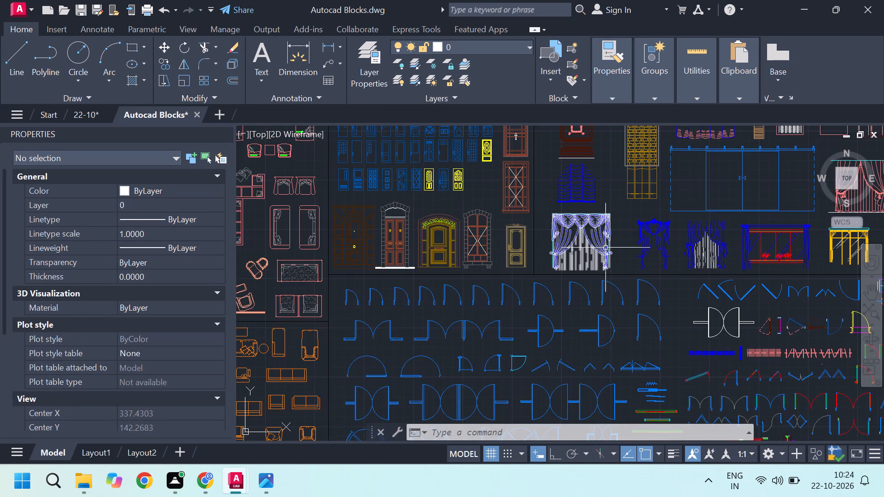
{"action": "scroll", "coordinate": [356, 319], "scroll_direction": "up", "scroll_amount": 3}
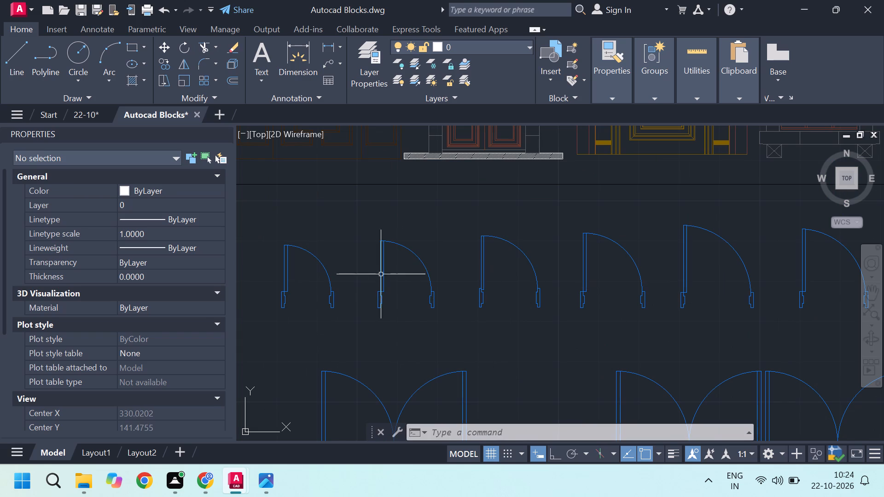
{"action": "scroll", "coordinate": [360, 272], "scroll_direction": "up", "scroll_amount": 1}
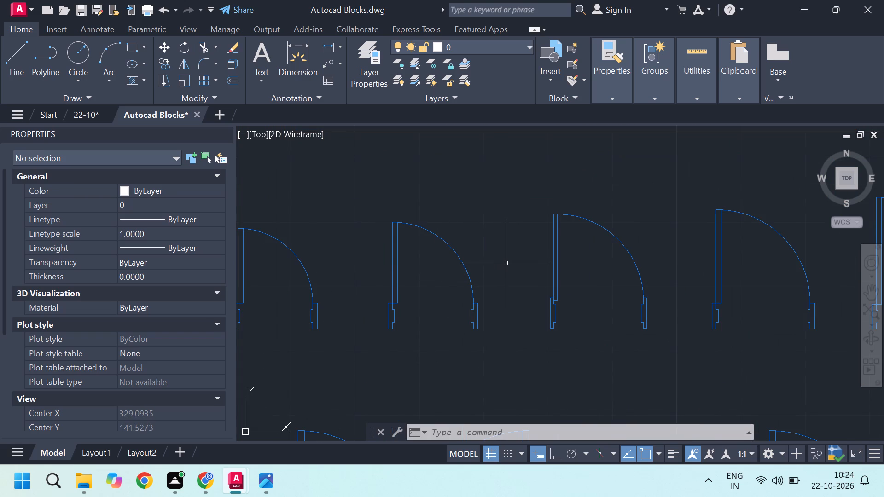
{"action": "scroll", "coordinate": [498, 259], "scroll_direction": "down", "scroll_amount": 2}
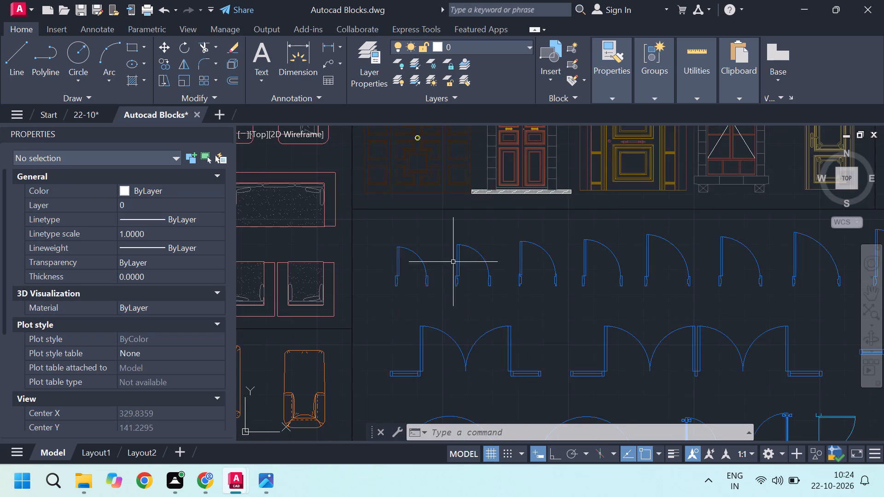
{"action": "scroll", "coordinate": [412, 256], "scroll_direction": "up", "scroll_amount": 2}
{"action": "scroll", "coordinate": [437, 253], "scroll_direction": "down", "scroll_amount": 1}
{"action": "scroll", "coordinate": [500, 277], "scroll_direction": "down", "scroll_amount": 3}
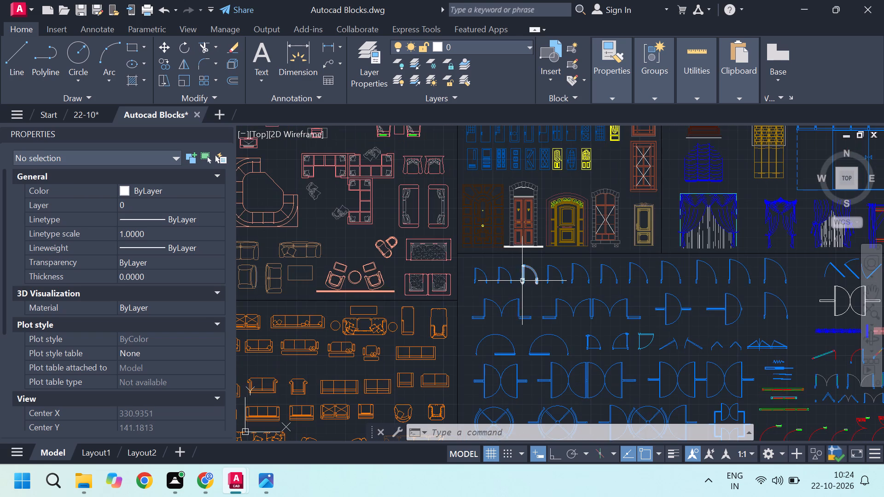
{"action": "scroll", "coordinate": [803, 288], "scroll_direction": "up", "scroll_amount": 3}
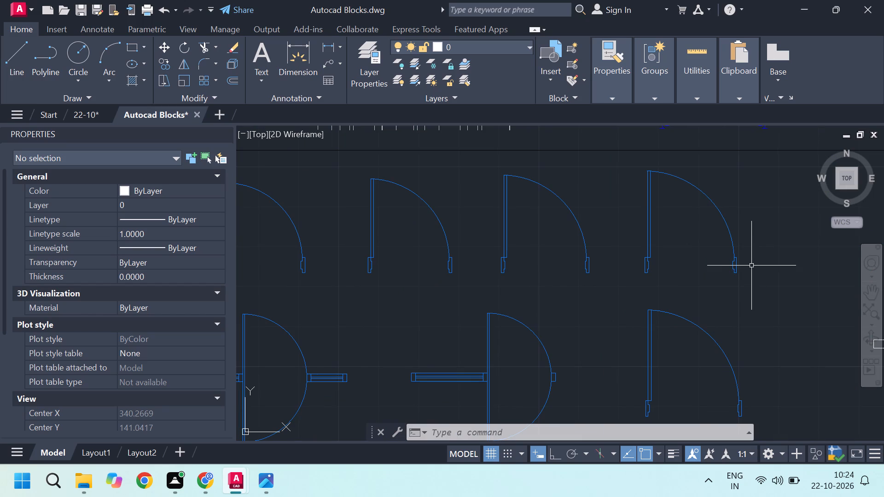
{"action": "scroll", "coordinate": [754, 314], "scroll_direction": "down", "scroll_amount": 2}
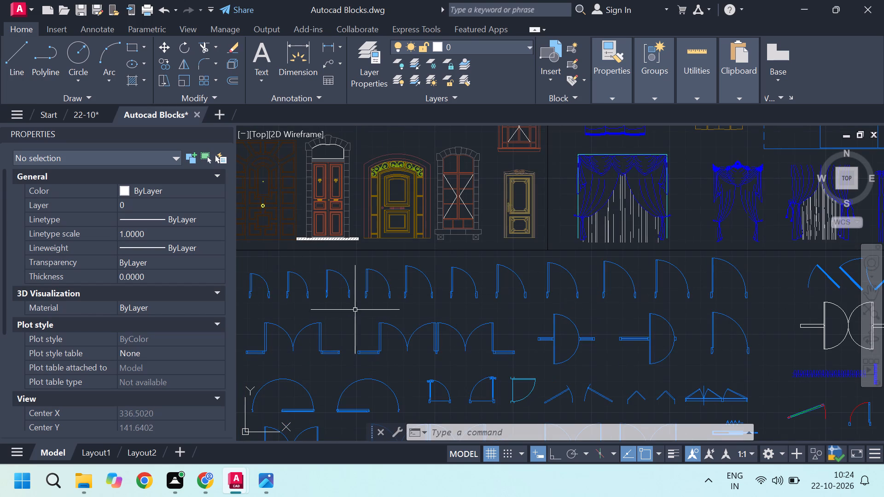
Copy the first single swing door of the top plan-view row into the 22-10 drawing, in the empty space right of the floor plan.
{"action": "middle_click_drag", "start_coordinate": [388, 314], "coordinate": [529, 325]}
{"action": "scroll", "coordinate": [414, 310], "scroll_direction": "up", "scroll_amount": 2}
{"action": "left_click_drag", "start_coordinate": [333, 232], "coordinate": [336, 237]}
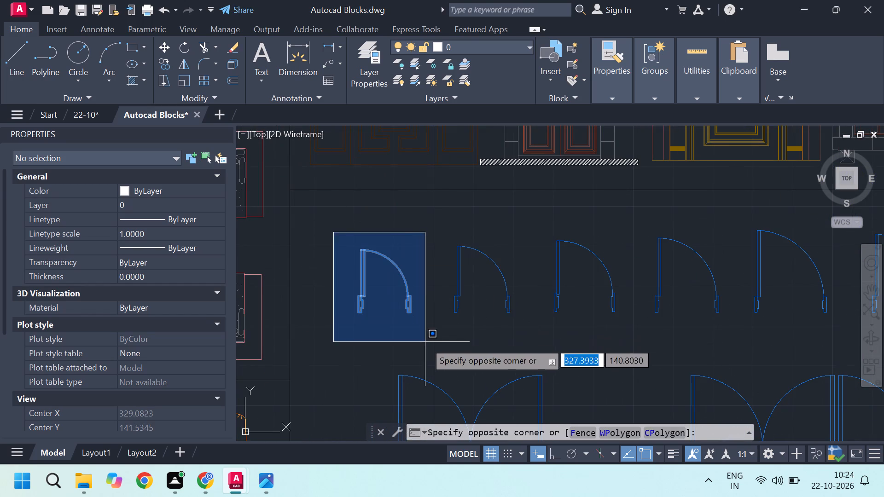
{"action": "left_click", "coordinate": [425, 342]}
{"action": "key", "text": "ctrl+c"}
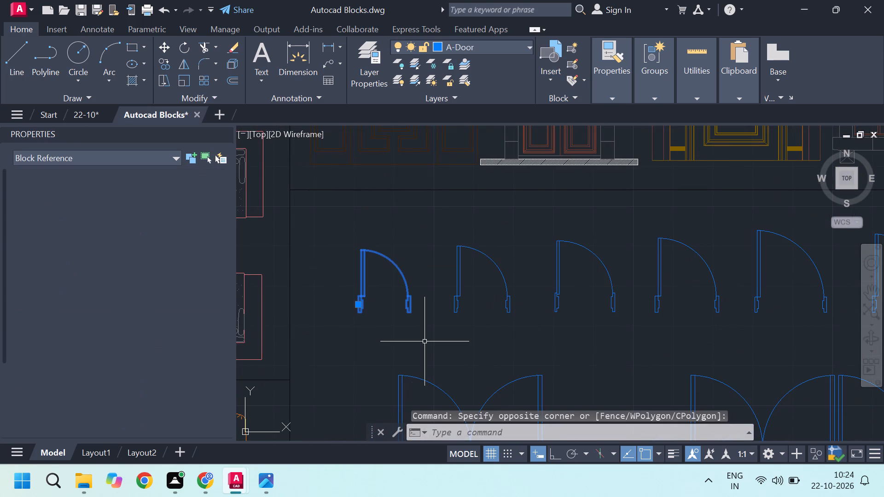
{"action": "left_click", "coordinate": [92, 114]}
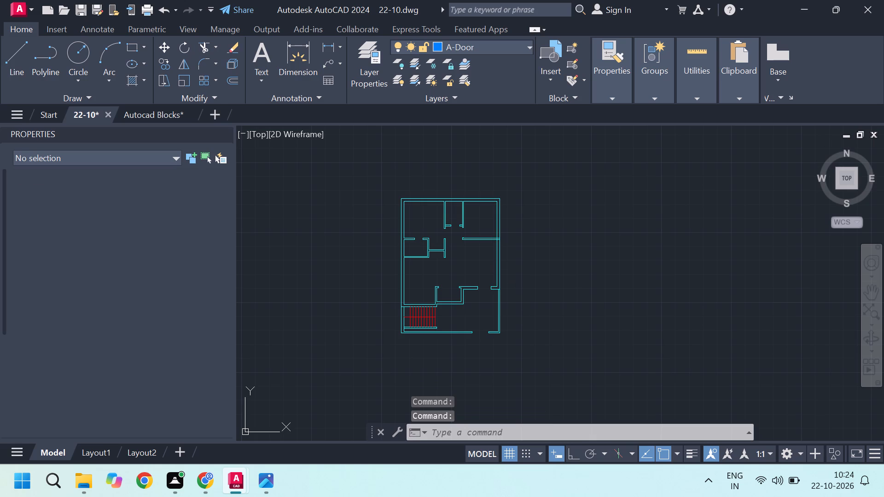
{"action": "key", "text": "ctrl+v"}
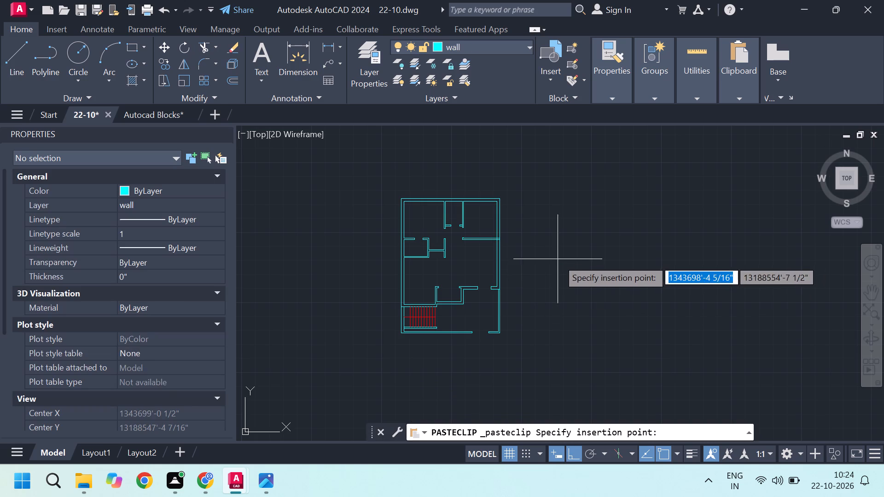
{"action": "scroll", "coordinate": [558, 259], "scroll_direction": "up", "scroll_amount": 3}
{"action": "scroll", "coordinate": [452, 270], "scroll_direction": "up", "scroll_amount": 5}
{"action": "left_click", "coordinate": [453, 270]}
Scale the pasted door block by reference from its left jamb's lower outer corner, making its overall width across both jambs 3'.
{"action": "scroll", "coordinate": [466, 261], "scroll_direction": "up", "scroll_amount": 1}
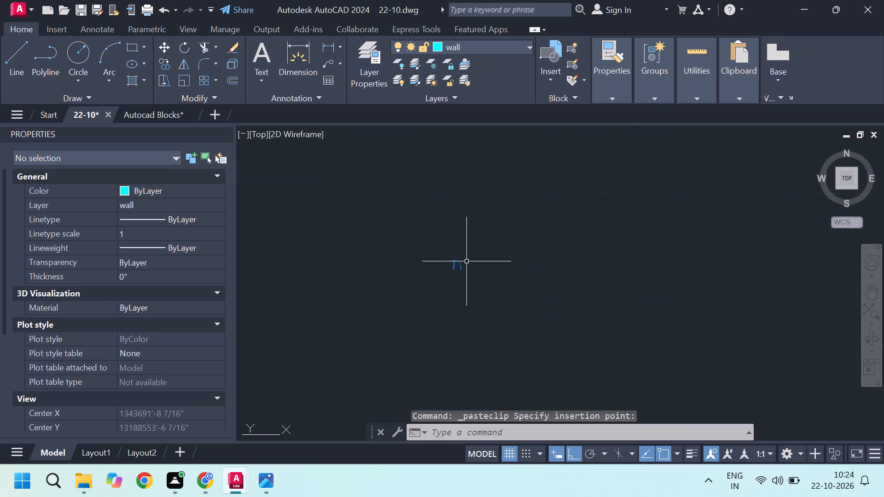
{"action": "scroll", "coordinate": [466, 261], "scroll_direction": "up", "scroll_amount": 2}
{"action": "left_click", "coordinate": [350, 223]}
{"action": "left_click", "coordinate": [509, 333]}
{"action": "scroll", "coordinate": [480, 296], "scroll_direction": "up", "scroll_amount": 1}
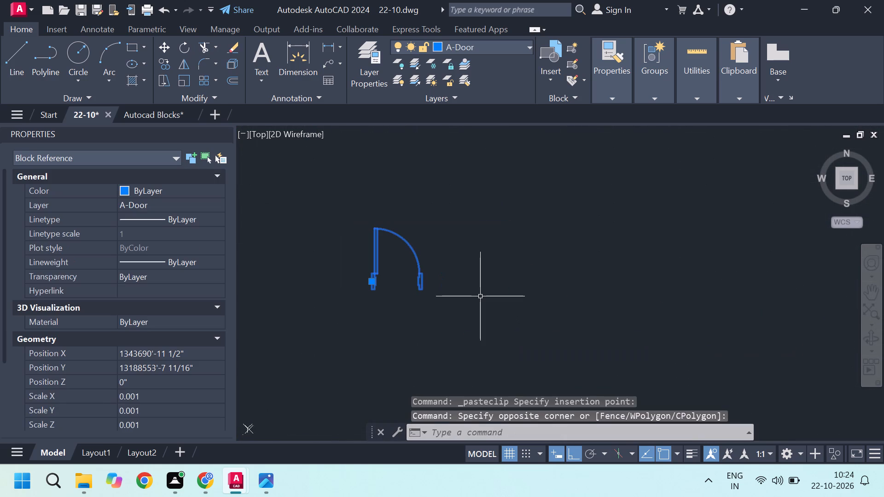
{"action": "type", "text": "sc"}
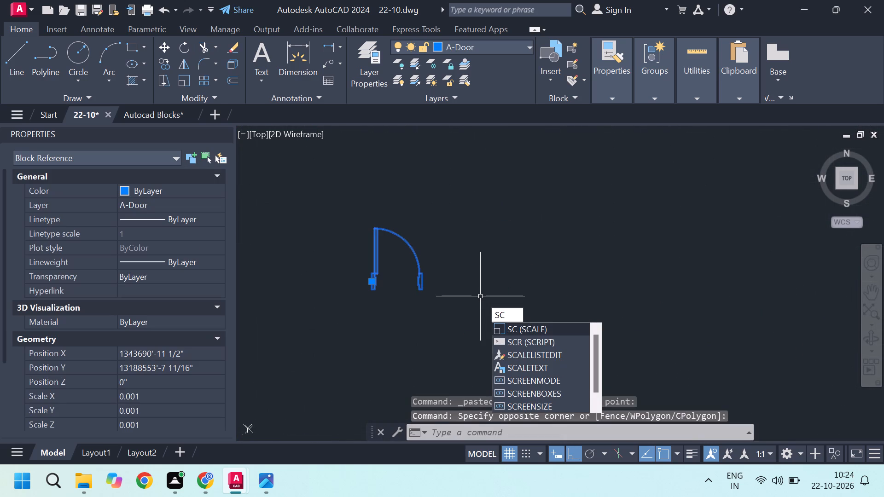
{"action": "left_click", "coordinate": [514, 327]}
{"action": "scroll", "coordinate": [332, 295], "scroll_direction": "up", "scroll_amount": 1}
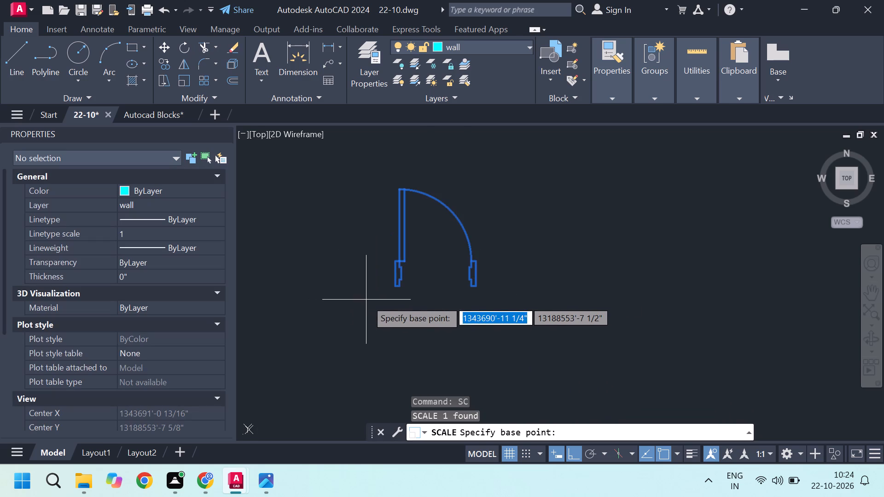
{"action": "scroll", "coordinate": [366, 300], "scroll_direction": "up", "scroll_amount": 3}
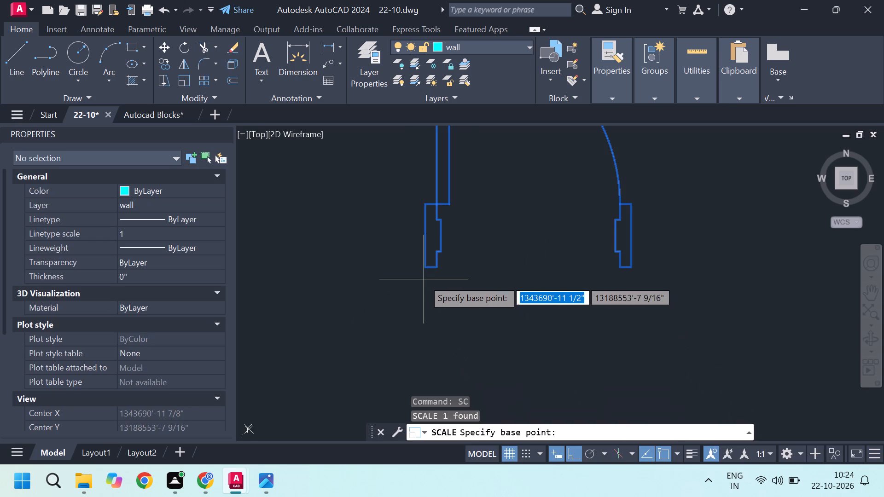
{"action": "left_click", "coordinate": [424, 267]}
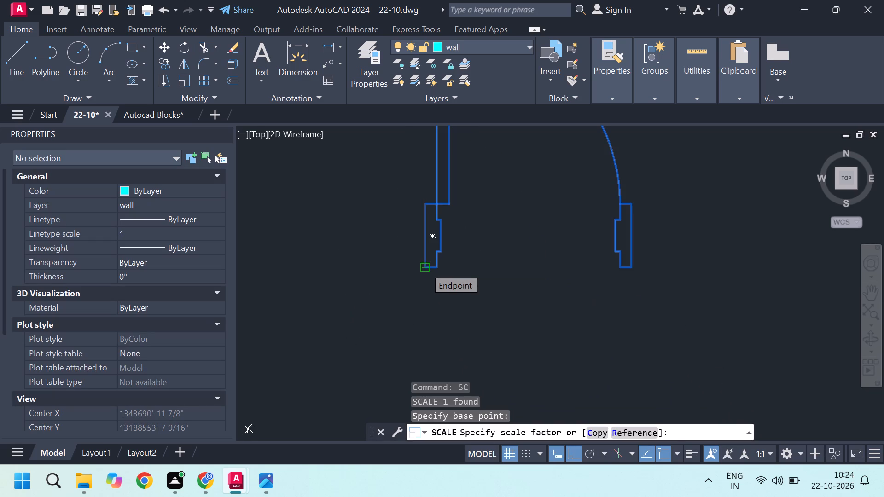
{"action": "key", "text": "r"}
{"action": "key", "text": "Return"}
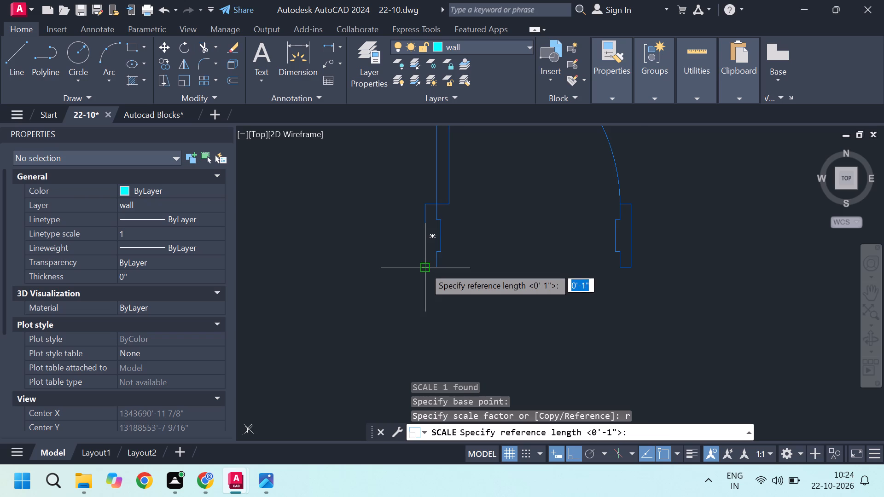
{"action": "left_click", "coordinate": [424, 267]}
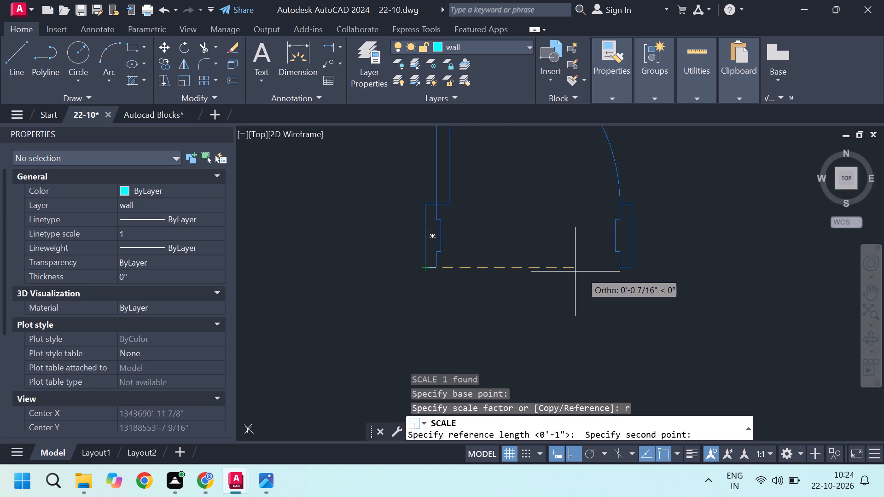
{"action": "left_click", "coordinate": [635, 267]}
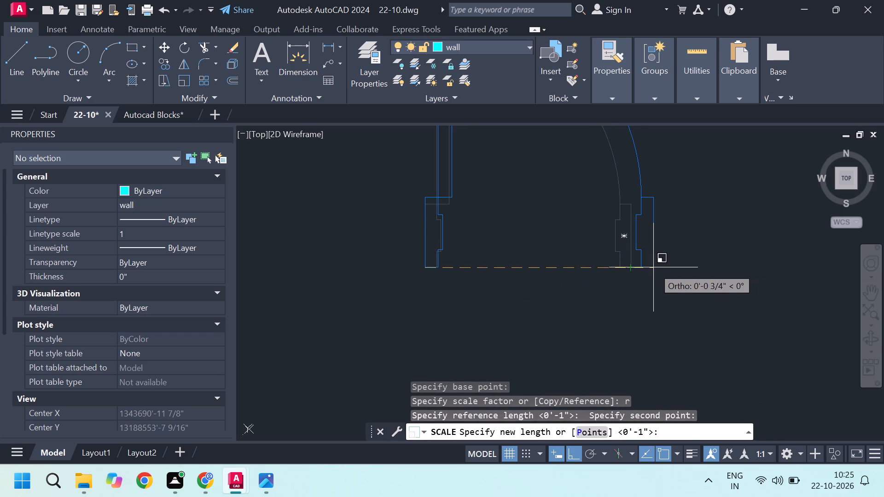
{"action": "type", "text": "3'"}
{"action": "key", "text": "Return"}
{"action": "scroll", "coordinate": [427, 155], "scroll_direction": "down", "scroll_amount": 12}
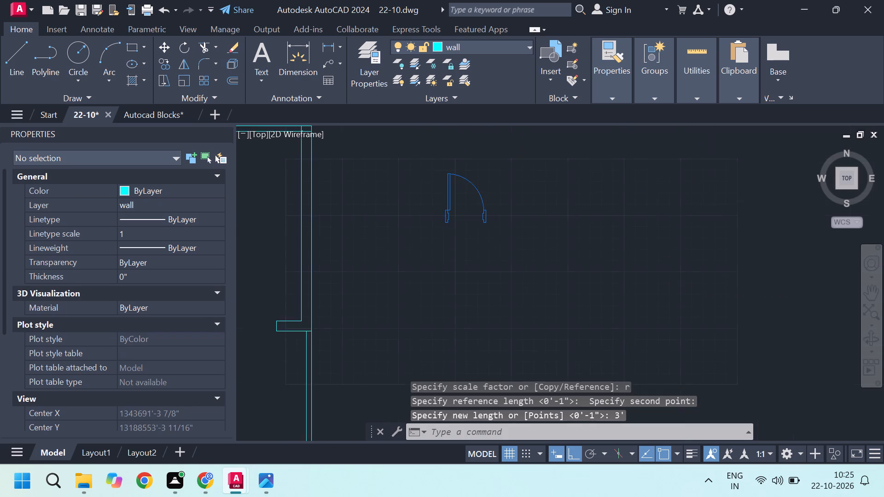
Copy the scaled door from its left jamb's lower outer corner to the left side of the opening in the upper-left room's bottom wall.
{"action": "scroll", "coordinate": [446, 225], "scroll_direction": "down", "scroll_amount": 1}
{"action": "scroll", "coordinate": [459, 210], "scroll_direction": "up", "scroll_amount": 2}
{"action": "key", "text": "Escape"}
{"action": "scroll", "coordinate": [478, 230], "scroll_direction": "down", "scroll_amount": 3}
{"action": "left_click", "coordinate": [459, 200]}
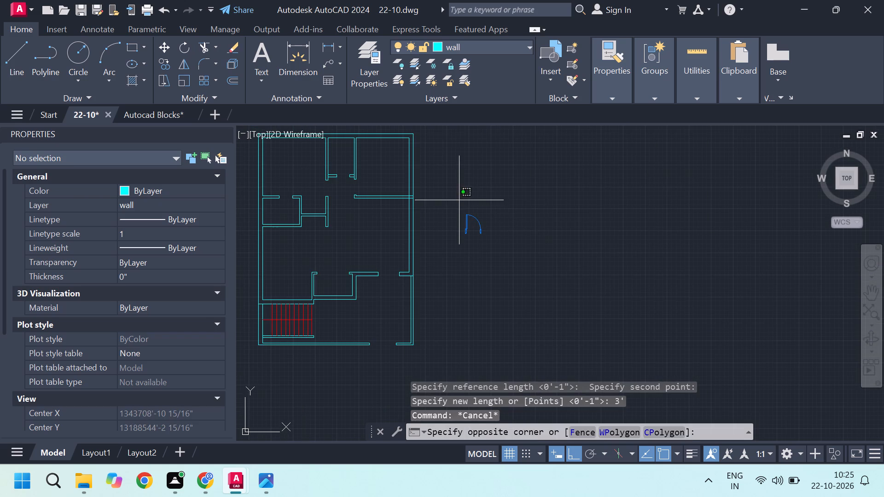
{"action": "left_click", "coordinate": [508, 240]}
{"action": "scroll", "coordinate": [460, 219], "scroll_direction": "up", "scroll_amount": 5}
{"action": "scroll", "coordinate": [487, 261], "scroll_direction": "up", "scroll_amount": 2}
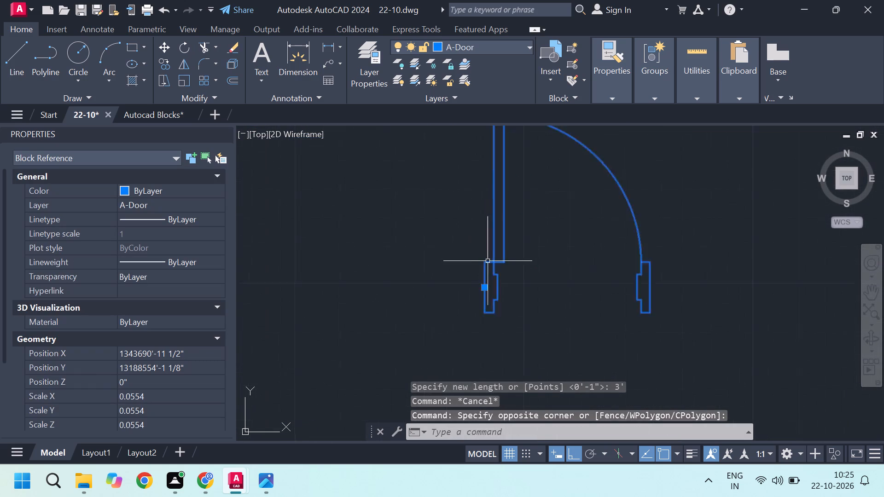
{"action": "key", "text": "c"}
{"action": "key", "text": "o"}
{"action": "key", "text": "Return"}
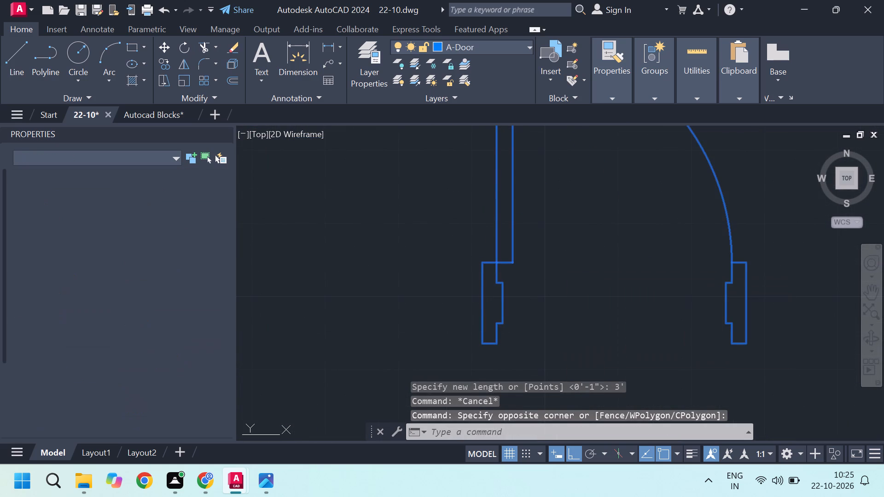
{"action": "left_click", "coordinate": [482, 344]}
{"action": "scroll", "coordinate": [634, 307], "scroll_direction": "down", "scroll_amount": 10}
{"action": "scroll", "coordinate": [399, 256], "scroll_direction": "up", "scroll_amount": 4}
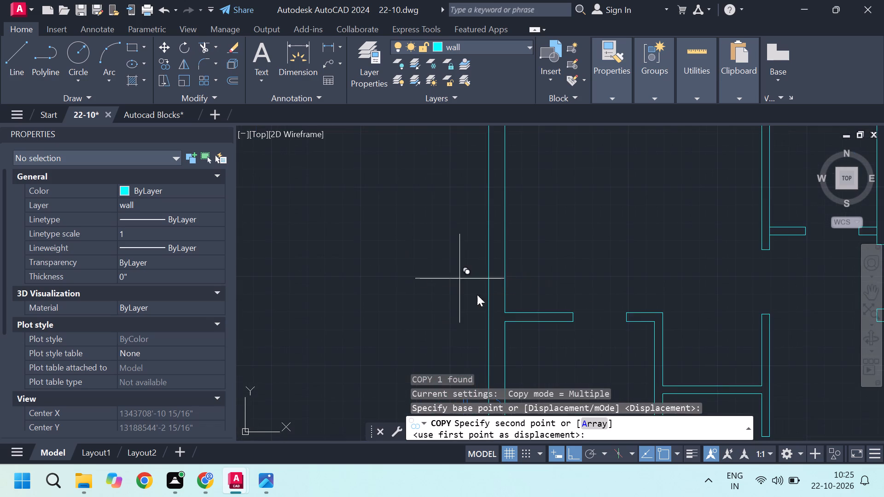
{"action": "scroll", "coordinate": [566, 330], "scroll_direction": "up", "scroll_amount": 4}
{"action": "left_click", "coordinate": [608, 277]}
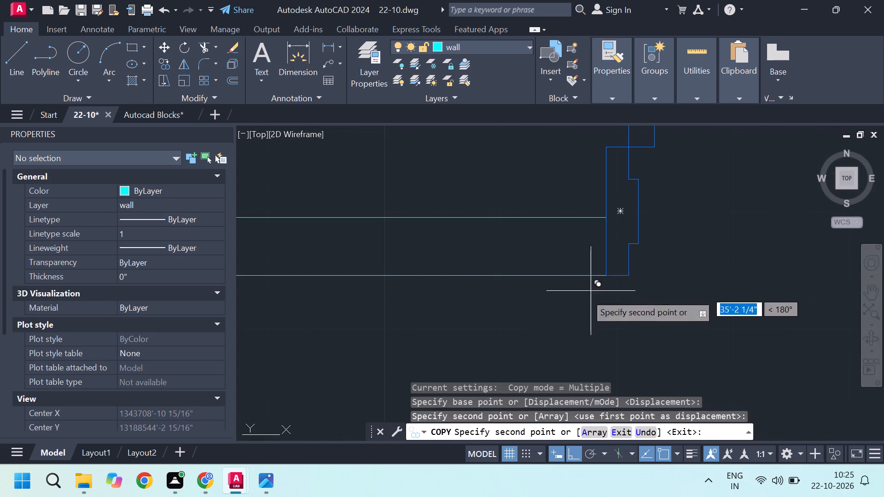
{"action": "scroll", "coordinate": [484, 302], "scroll_direction": "down", "scroll_amount": 4}
{"action": "scroll", "coordinate": [437, 207], "scroll_direction": "down", "scroll_amount": 3}
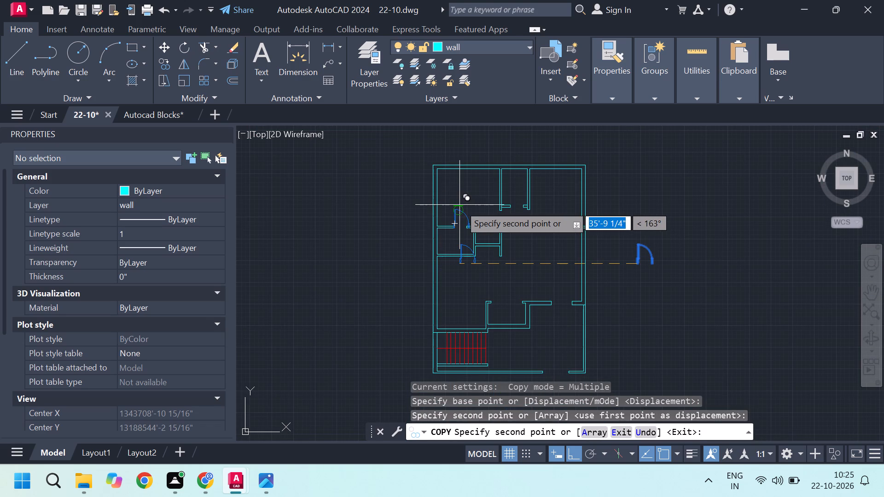
{"action": "scroll", "coordinate": [491, 199], "scroll_direction": "up", "scroll_amount": 3}
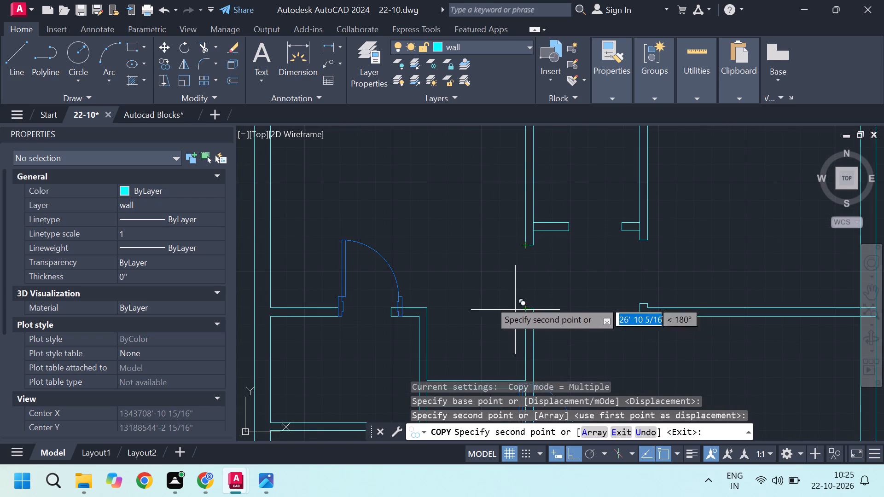
{"action": "scroll", "coordinate": [482, 298], "scroll_direction": "down", "scroll_amount": 3}
{"action": "key", "text": "Escape"}
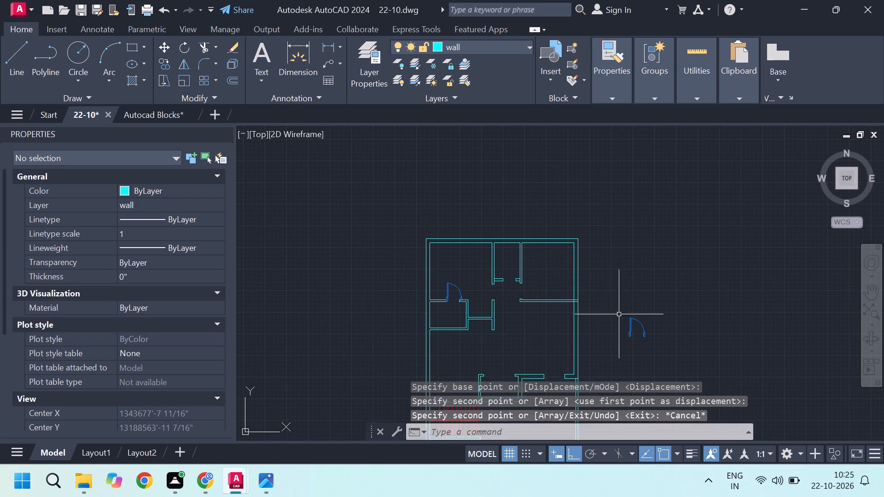
Rotate the spare door block beside the plan 90° counterclockwise about its left jamb's lower outer corner.
{"action": "scroll", "coordinate": [629, 330], "scroll_direction": "up", "scroll_amount": 2}
{"action": "left_click", "coordinate": [614, 281]}
{"action": "left_click", "coordinate": [689, 359]}
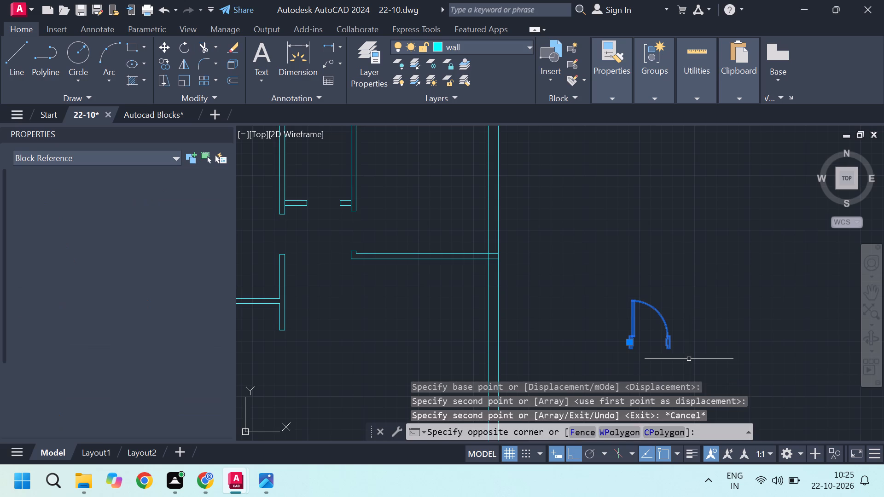
{"action": "type", "text": "ro"}
{"action": "key", "text": "Return"}
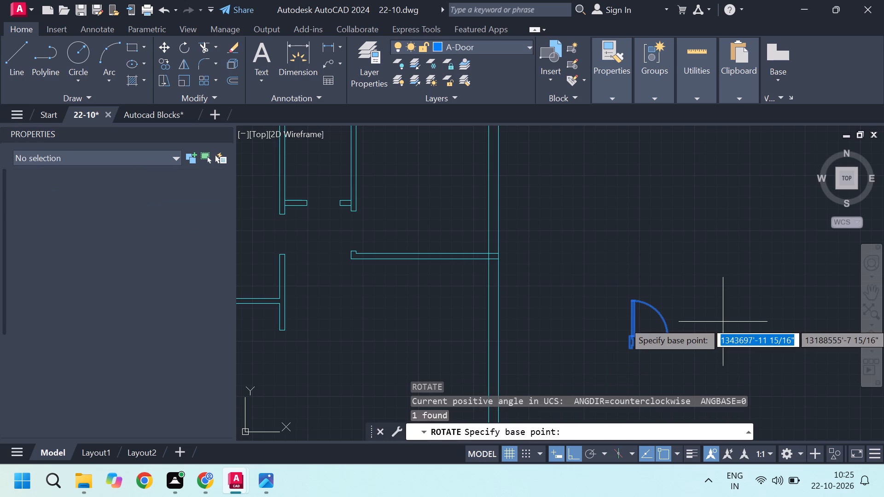
{"action": "scroll", "coordinate": [645, 360], "scroll_direction": "up", "scroll_amount": 6}
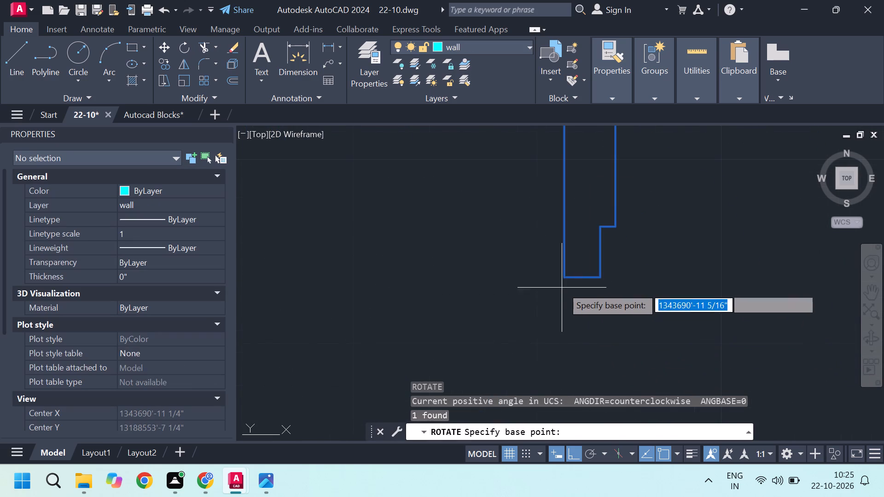
{"action": "left_click", "coordinate": [565, 279]}
{"action": "scroll", "coordinate": [643, 293], "scroll_direction": "down", "scroll_amount": 5}
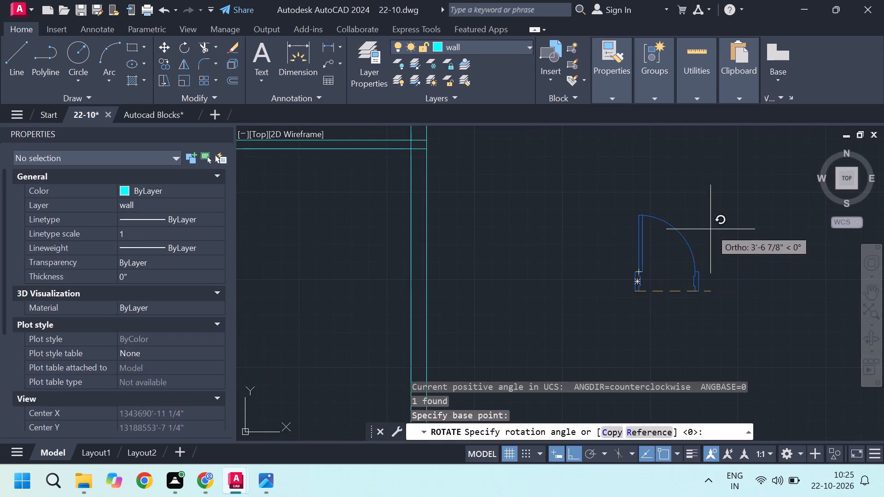
{"action": "left_click", "coordinate": [646, 194]}
{"action": "key", "text": "Escape"}
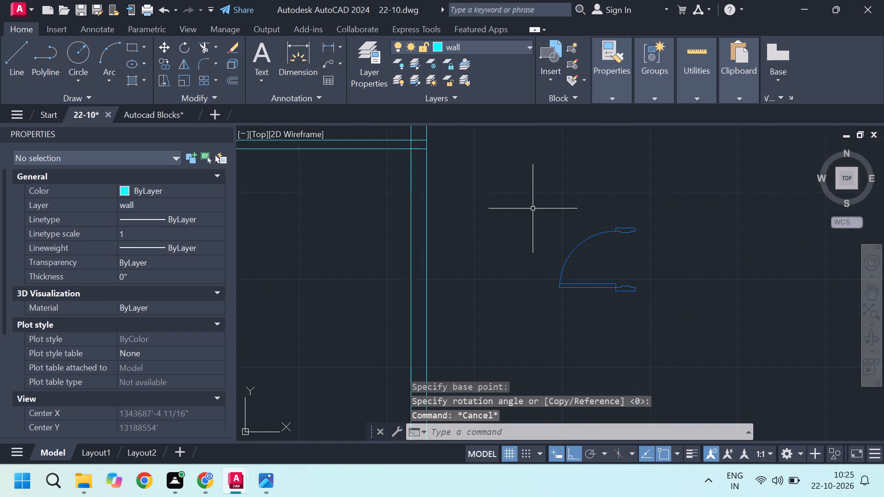
Copy the rotated door from its lower jamb's outer corner into the opening in the vertical wall between the upper-left room and central passage.
{"action": "scroll", "coordinate": [581, 216], "scroll_direction": "down", "scroll_amount": 2}
{"action": "left_click", "coordinate": [557, 208]}
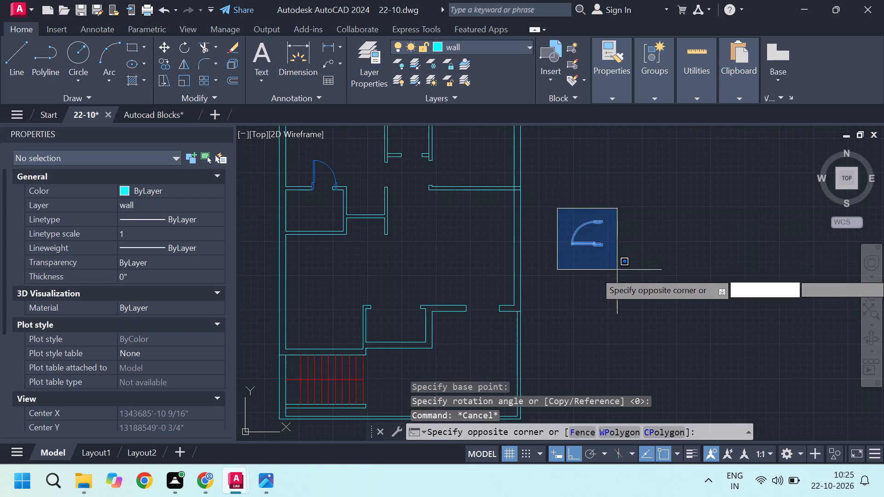
{"action": "left_click", "coordinate": [621, 274]}
{"action": "scroll", "coordinate": [612, 242], "scroll_direction": "up", "scroll_amount": 3}
{"action": "type", "text": "co"}
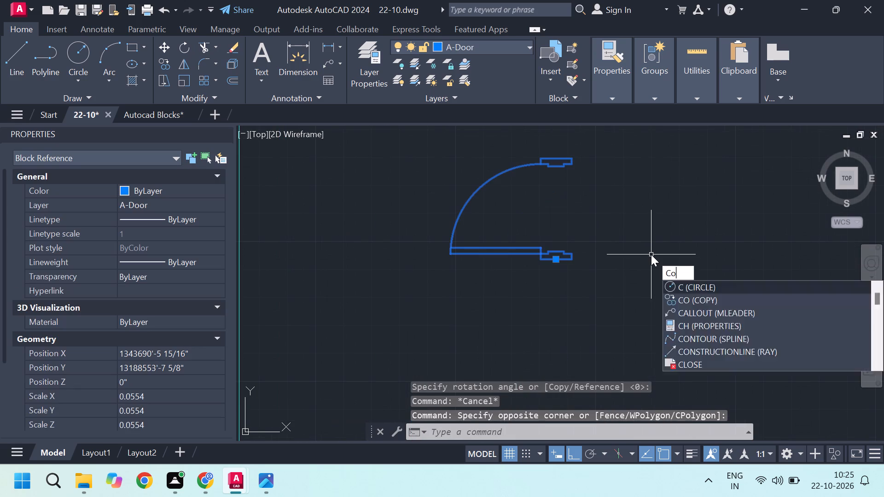
{"action": "key", "text": "Return"}
{"action": "scroll", "coordinate": [599, 260], "scroll_direction": "up", "scroll_amount": 3}
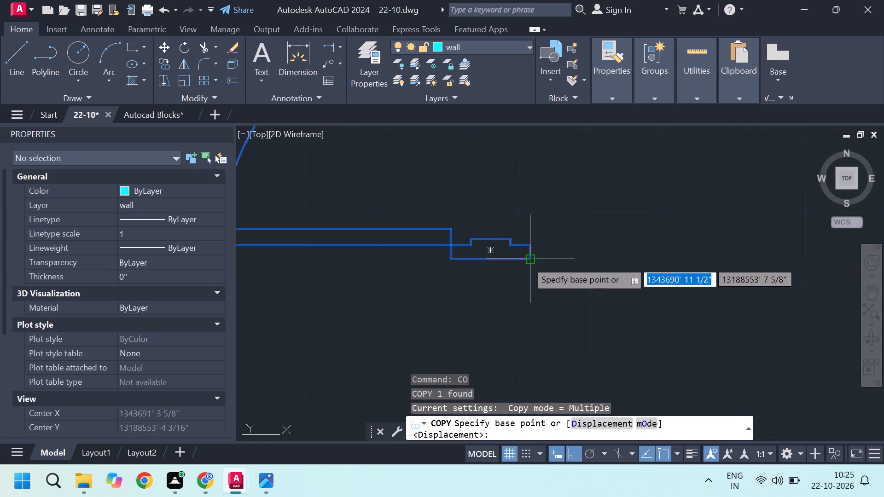
{"action": "left_click", "coordinate": [527, 261]}
{"action": "scroll", "coordinate": [661, 249], "scroll_direction": "down", "scroll_amount": 7}
{"action": "scroll", "coordinate": [497, 205], "scroll_direction": "up", "scroll_amount": 4}
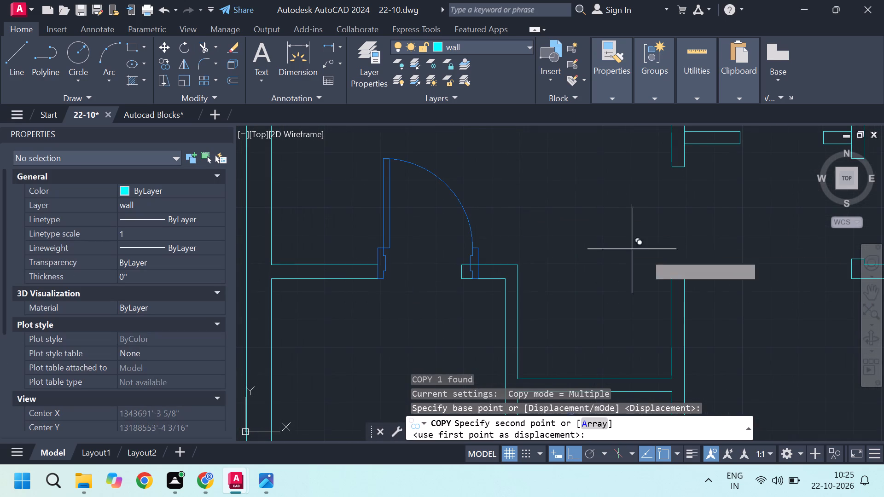
{"action": "left_click", "coordinate": [687, 271]}
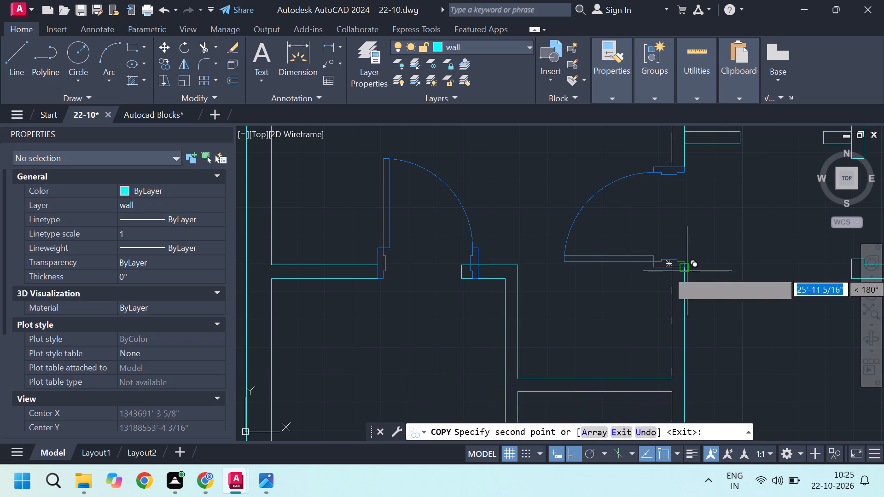
{"action": "key", "text": "Escape"}
Change the layer of the door placed in the vertical wall opening to door.
{"action": "scroll", "coordinate": [656, 265], "scroll_direction": "down", "scroll_amount": 2}
{"action": "middle_click_drag", "start_coordinate": [734, 283], "coordinate": [689, 277]}
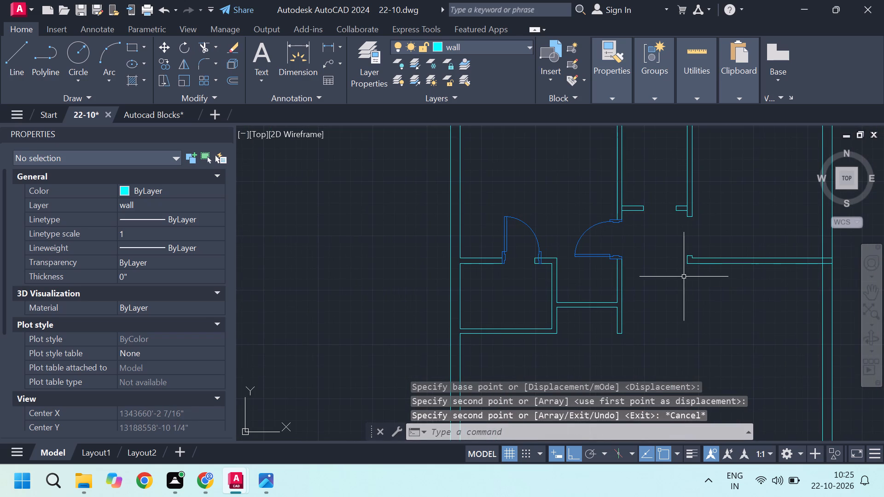
{"action": "left_click", "coordinate": [600, 225]}
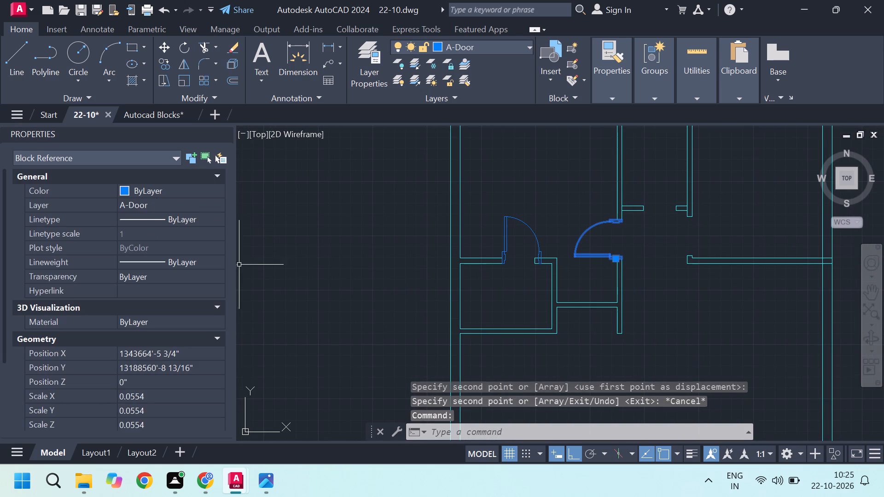
{"action": "left_click", "coordinate": [159, 208]}
{"action": "left_click", "coordinate": [159, 208]}
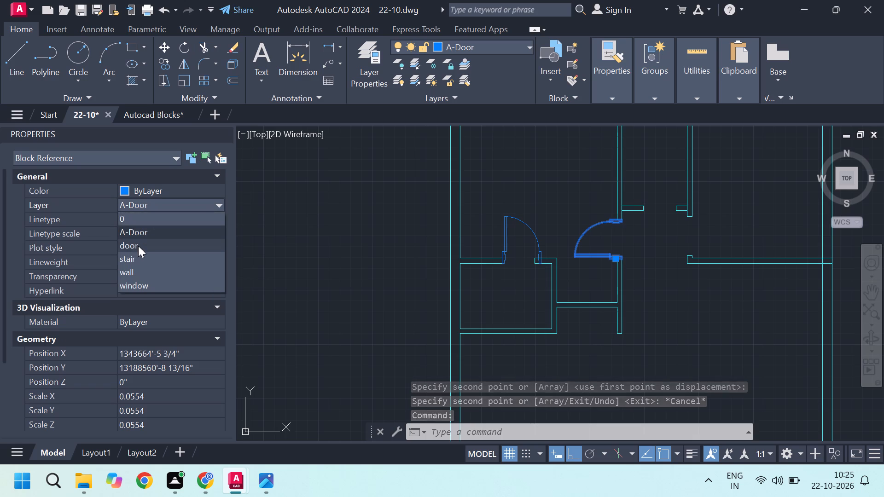
{"action": "left_click", "coordinate": [140, 244]}
{"action": "scroll", "coordinate": [503, 239], "scroll_direction": "up", "scroll_amount": 2}
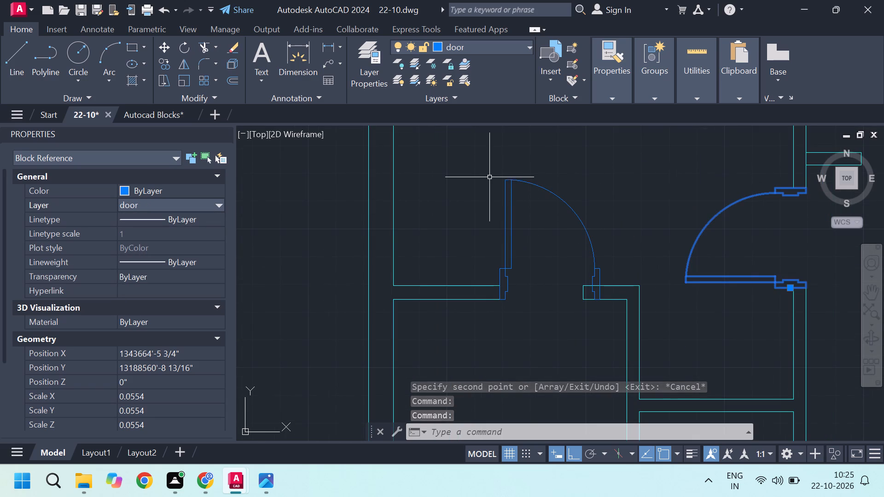
{"action": "key", "text": "Escape"}
Mirror the upper-left room's rotated door about the narrow central room's vertical centreline into the upper-right room's opening, keeping the original.
{"action": "scroll", "coordinate": [486, 226], "scroll_direction": "down", "scroll_amount": 2}
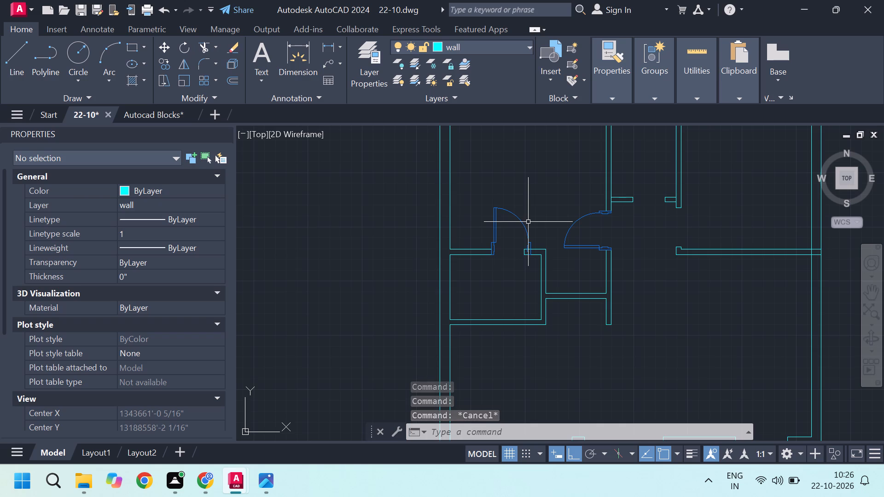
{"action": "scroll", "coordinate": [518, 222], "scroll_direction": "down", "scroll_amount": 2}
{"action": "scroll", "coordinate": [548, 234], "scroll_direction": "up", "scroll_amount": 2}
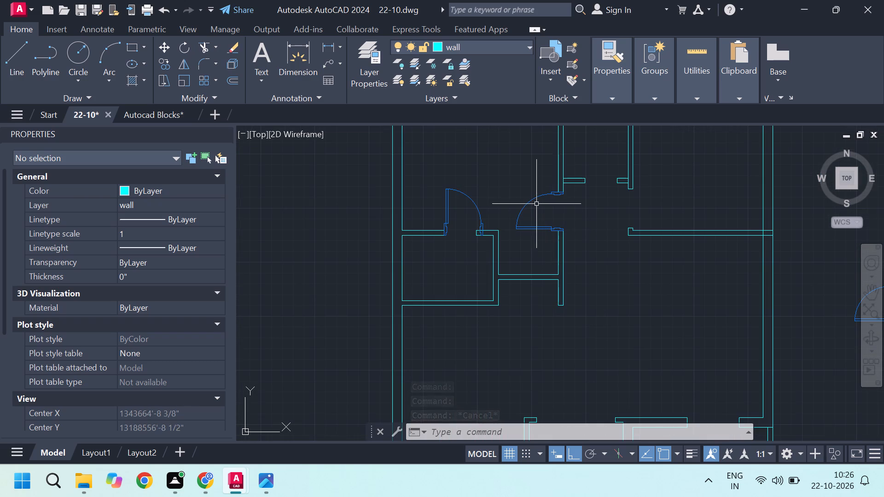
{"action": "left_click", "coordinate": [536, 198]}
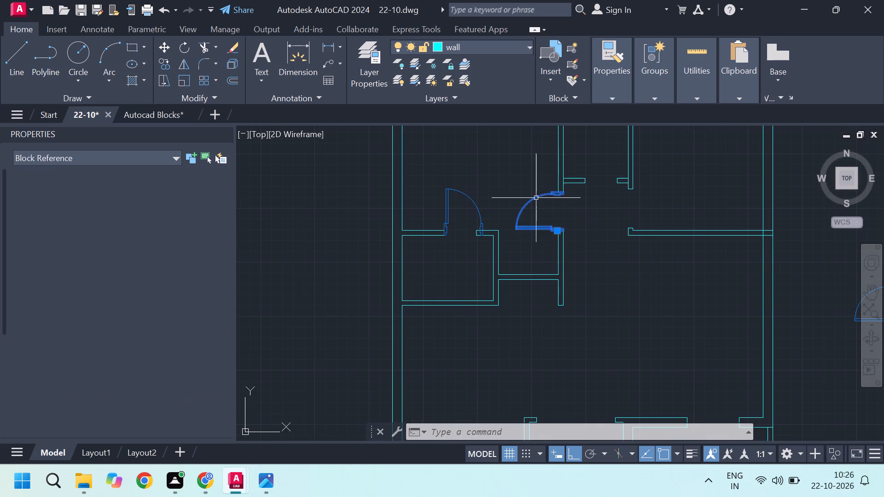
{"action": "scroll", "coordinate": [536, 199], "scroll_direction": "up", "scroll_amount": 2}
{"action": "middle_click_drag", "start_coordinate": [647, 248], "coordinate": [582, 266]}
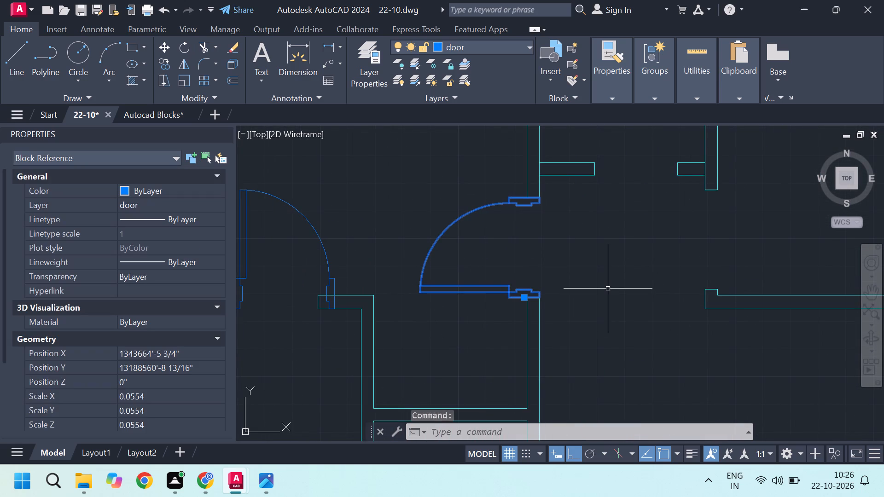
{"action": "type", "text": "mi"}
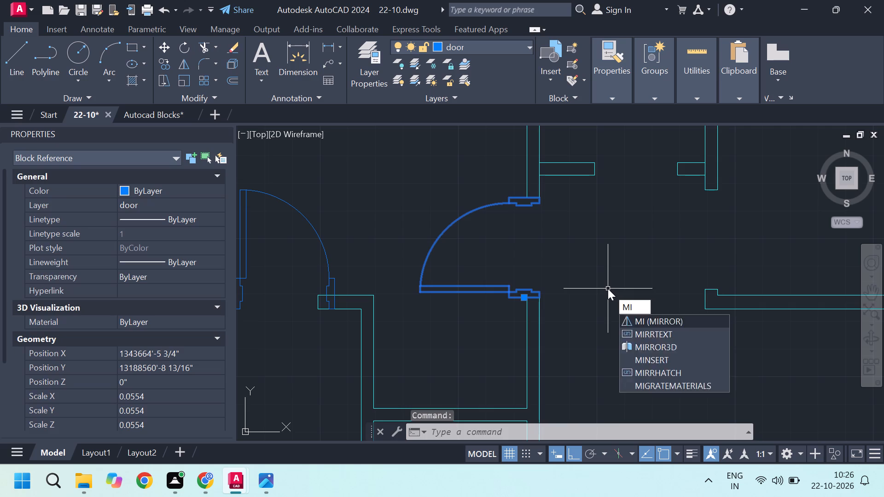
{"action": "key", "text": "Return"}
{"action": "scroll", "coordinate": [606, 286], "scroll_direction": "up", "scroll_amount": 1}
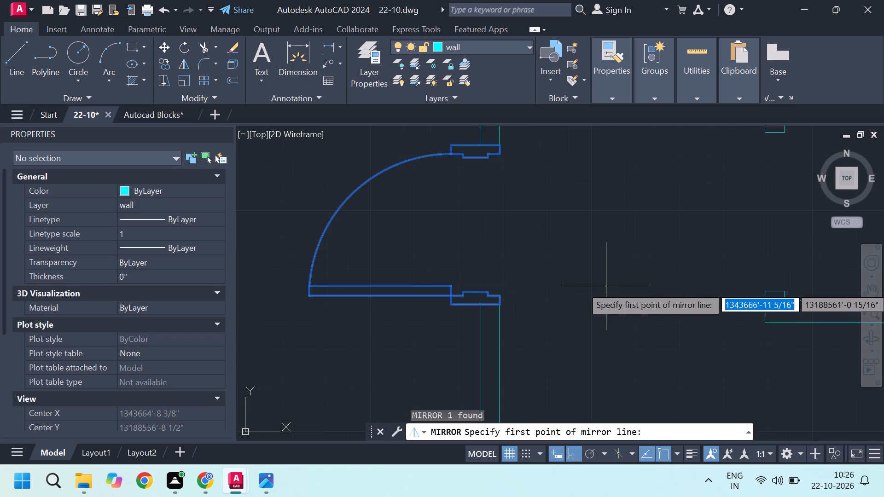
{"action": "scroll", "coordinate": [606, 286], "scroll_direction": "down", "scroll_amount": 1}
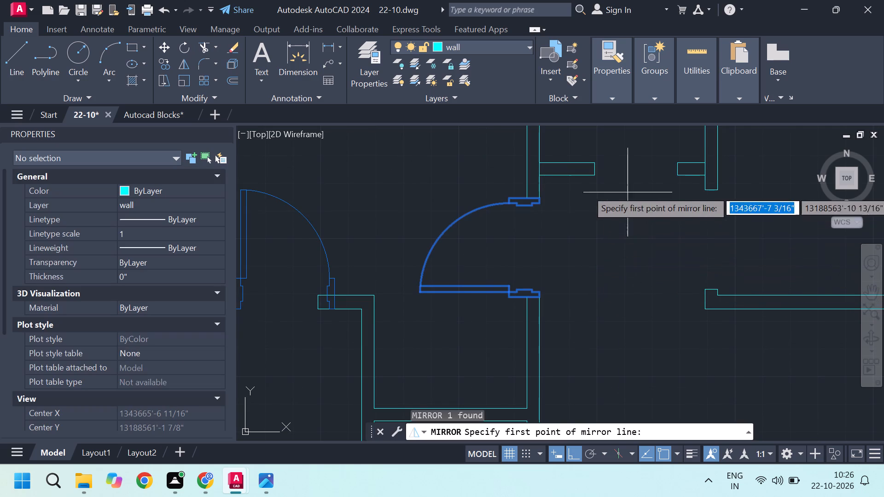
{"action": "scroll", "coordinate": [636, 225], "scroll_direction": "down", "scroll_amount": 4}
{"action": "scroll", "coordinate": [646, 195], "scroll_direction": "up", "scroll_amount": 3}
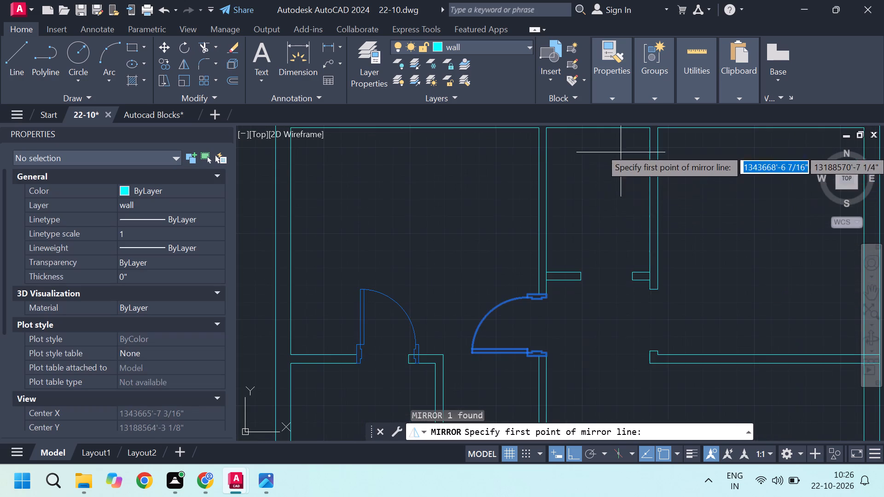
{"action": "scroll", "coordinate": [616, 190], "scroll_direction": "down", "scroll_amount": 1}
{"action": "left_click", "coordinate": [605, 150]}
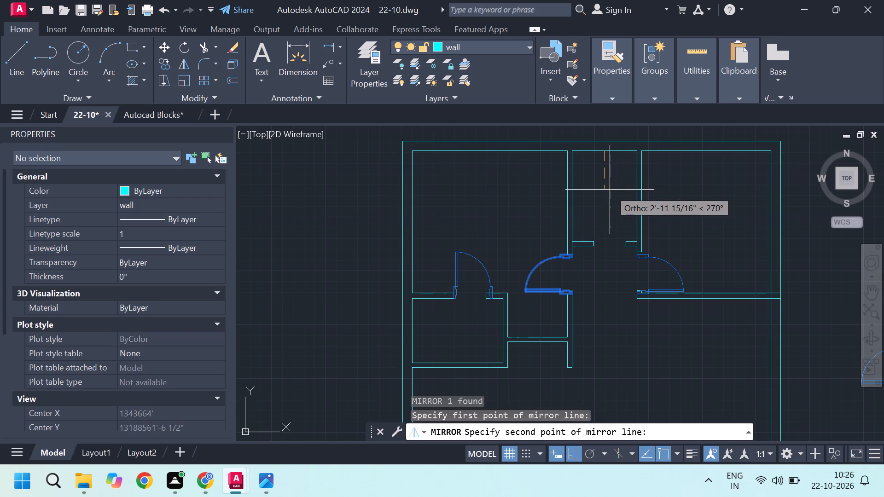
{"action": "left_click", "coordinate": [610, 190]}
{"action": "scroll", "coordinate": [675, 306], "scroll_direction": "up", "scroll_amount": 1}
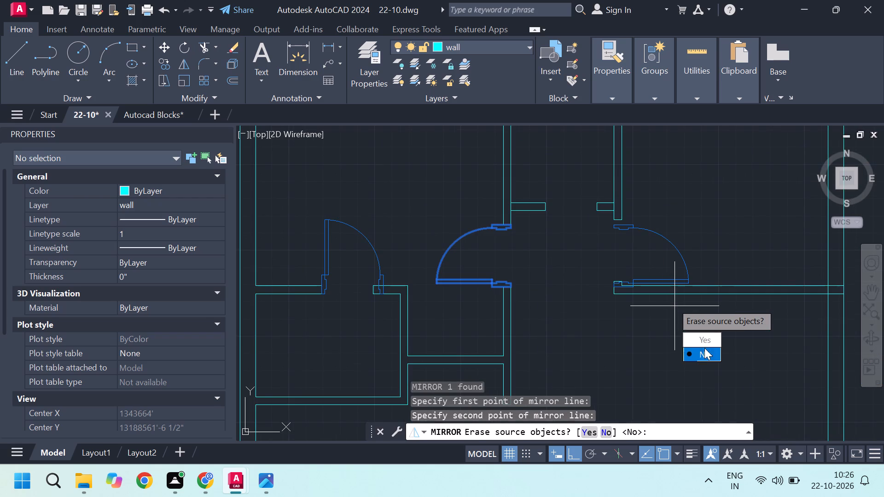
{"action": "left_click_drag", "start_coordinate": [703, 356], "coordinate": [610, 190]}
Move the upper-right room's mirrored door up from its upper jamb's outer corner to the end corner of the wall above.
{"action": "scroll", "coordinate": [636, 189], "scroll_direction": "up", "scroll_amount": 2}
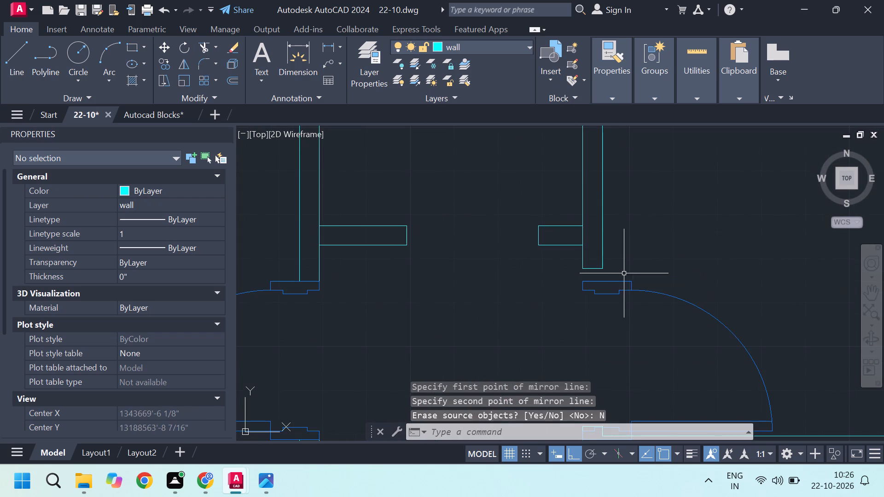
{"action": "left_click", "coordinate": [630, 282]}
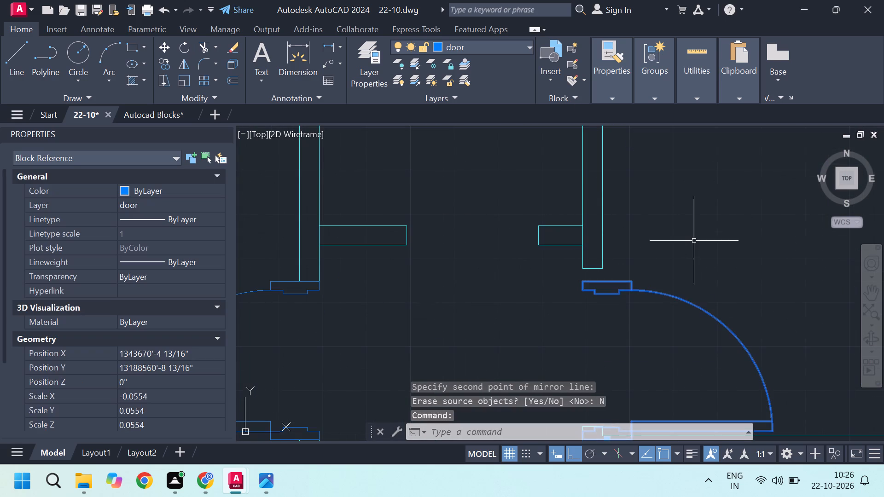
{"action": "key", "text": "m"}
{"action": "key", "text": "Return"}
{"action": "scroll", "coordinate": [594, 248], "scroll_direction": "up", "scroll_amount": 3}
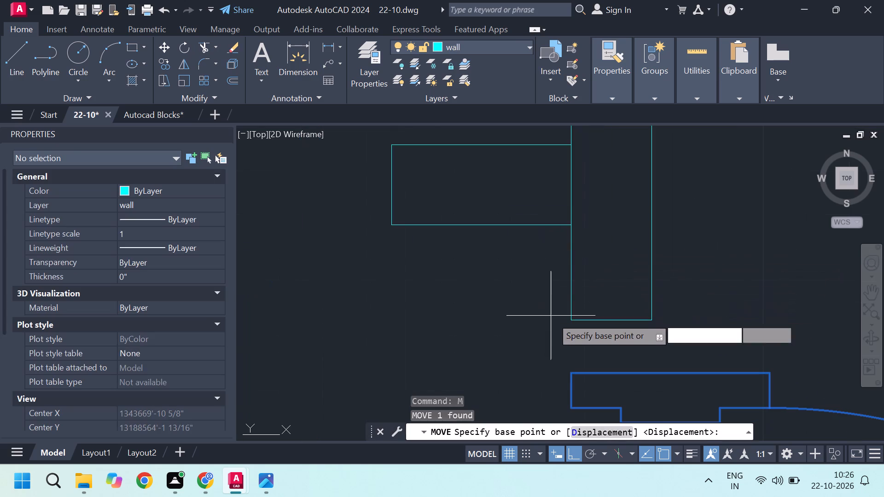
{"action": "left_click", "coordinate": [570, 372]}
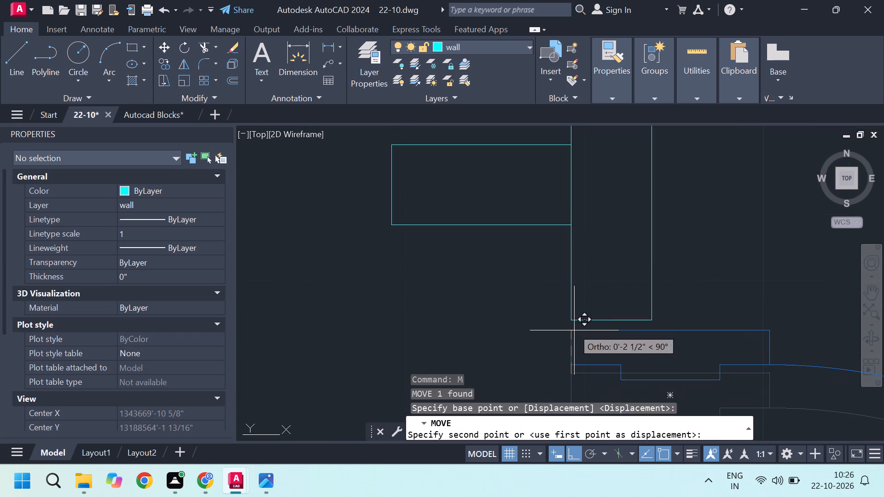
{"action": "left_click", "coordinate": [570, 324]}
{"action": "key", "text": "Escape"}
Mirror the door above the small left room about the horizontal centreline of its wall opening, erasing the original.
{"action": "scroll", "coordinate": [554, 260], "scroll_direction": "down", "scroll_amount": 5}
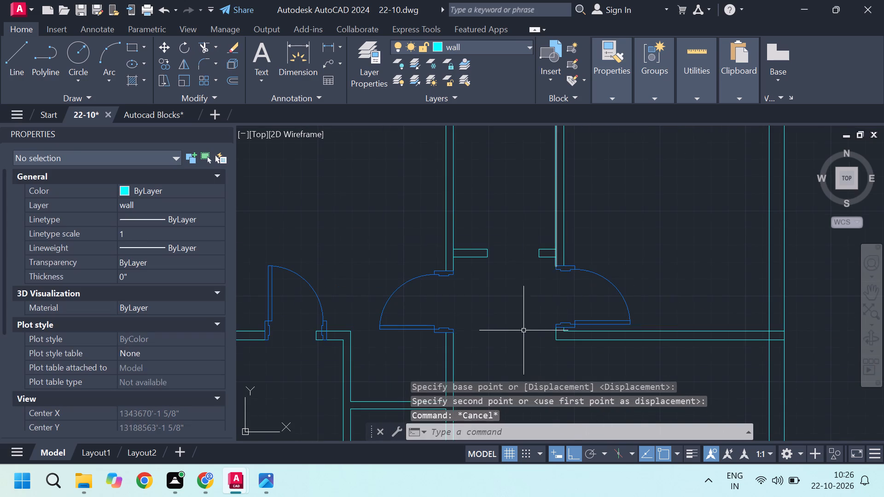
{"action": "middle_click_drag", "start_coordinate": [525, 332], "coordinate": [568, 305]}
{"action": "scroll", "coordinate": [609, 300], "scroll_direction": "down", "scroll_amount": 4}
{"action": "scroll", "coordinate": [579, 313], "scroll_direction": "up", "scroll_amount": 1}
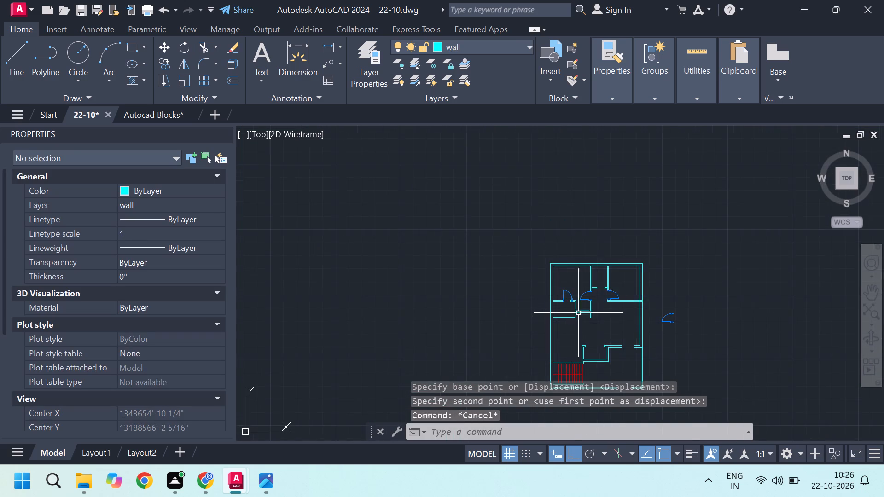
{"action": "scroll", "coordinate": [579, 313], "scroll_direction": "up", "scroll_amount": 1}
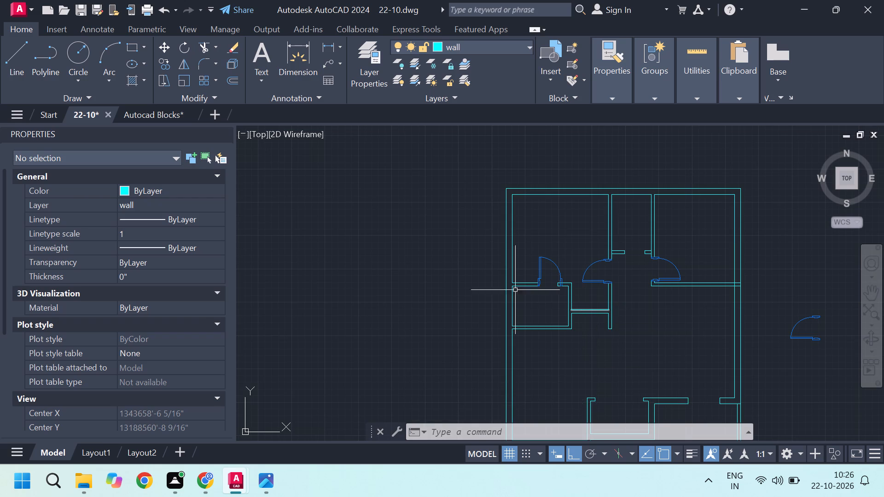
{"action": "scroll", "coordinate": [570, 273], "scroll_direction": "up", "scroll_amount": 1}
{"action": "left_click", "coordinate": [523, 259]}
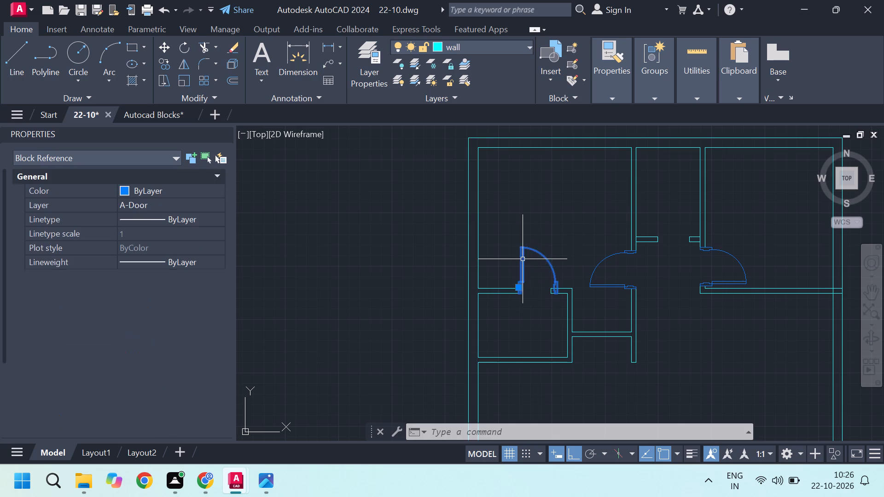
{"action": "scroll", "coordinate": [558, 258], "scroll_direction": "up", "scroll_amount": 2}
{"action": "type", "text": "mi"}
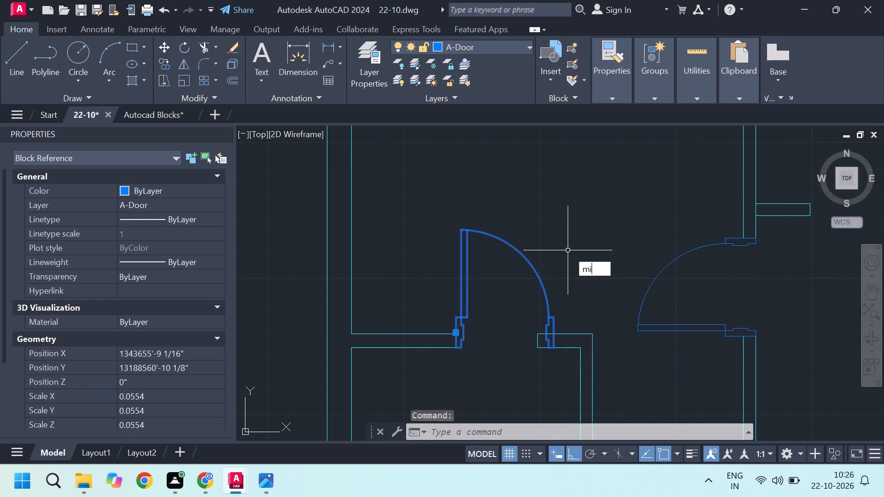
{"action": "key", "text": "Return"}
{"action": "scroll", "coordinate": [483, 324], "scroll_direction": "up", "scroll_amount": 2}
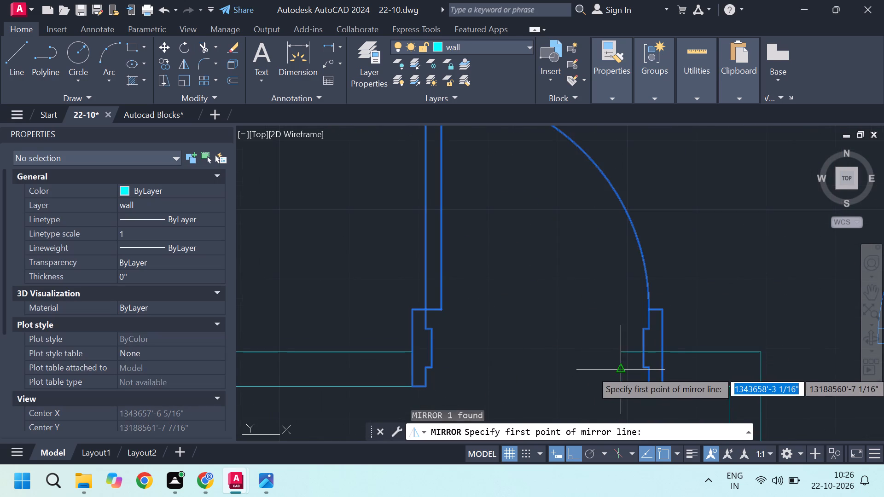
{"action": "left_click_drag", "start_coordinate": [621, 370], "coordinate": [617, 370]}
{"action": "left_click", "coordinate": [553, 372]}
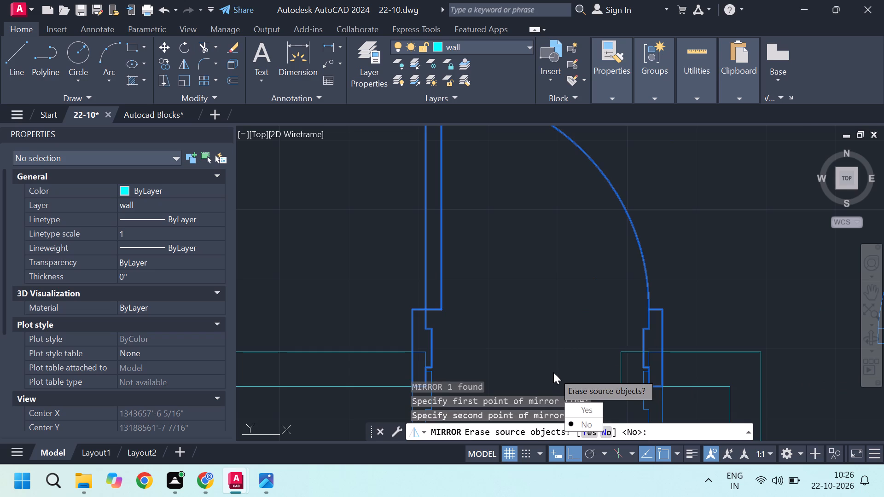
{"action": "left_click_drag", "start_coordinate": [583, 412], "coordinate": [553, 372]}
{"action": "scroll", "coordinate": [532, 295], "scroll_direction": "down", "scroll_amount": 3}
{"action": "key", "text": "Escape"}
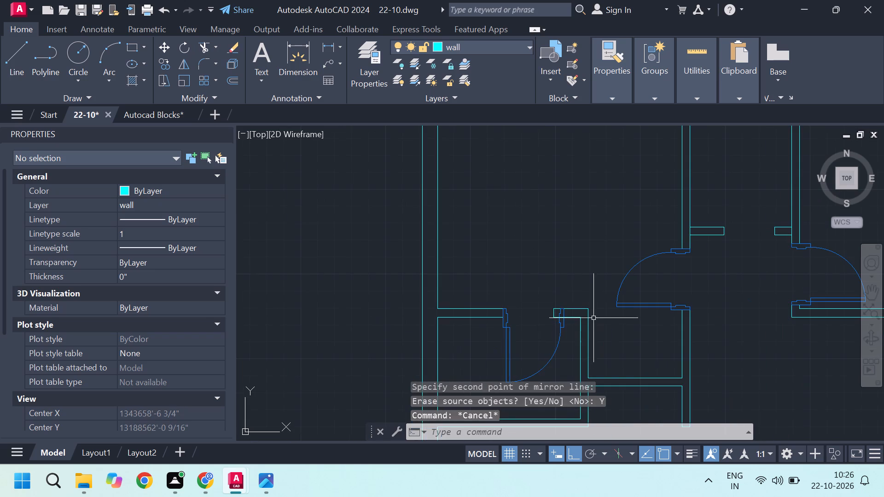
Scale the small left room's door by reference from its left jamb's upper outer corner, using its overall width and a new length of 2'6.
{"action": "scroll", "coordinate": [557, 304], "scroll_direction": "up", "scroll_amount": 2}
{"action": "scroll", "coordinate": [572, 288], "scroll_direction": "down", "scroll_amount": 2}
{"action": "scroll", "coordinate": [568, 312], "scroll_direction": "up", "scroll_amount": 3}
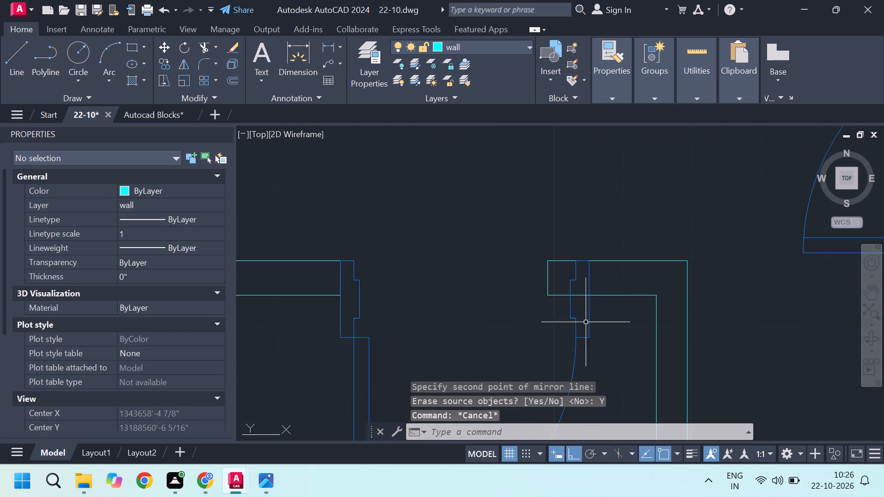
{"action": "left_click", "coordinate": [590, 313]}
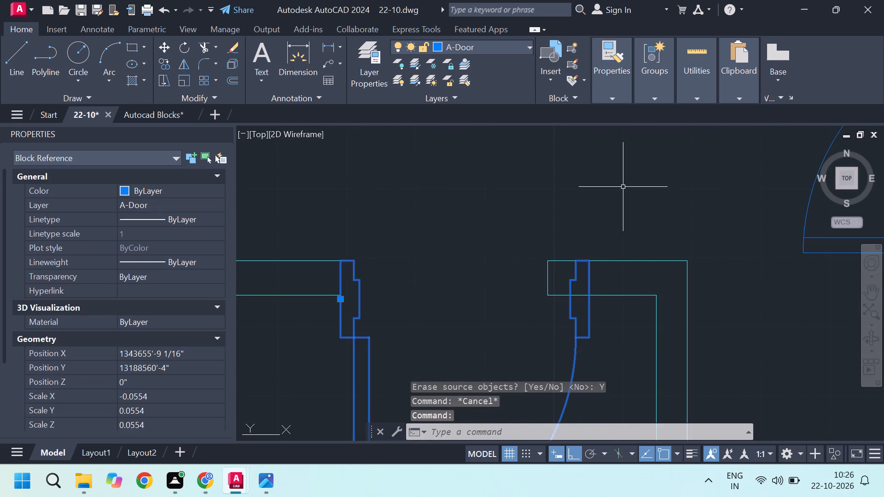
{"action": "type", "text": "sc"}
{"action": "key", "text": "Return"}
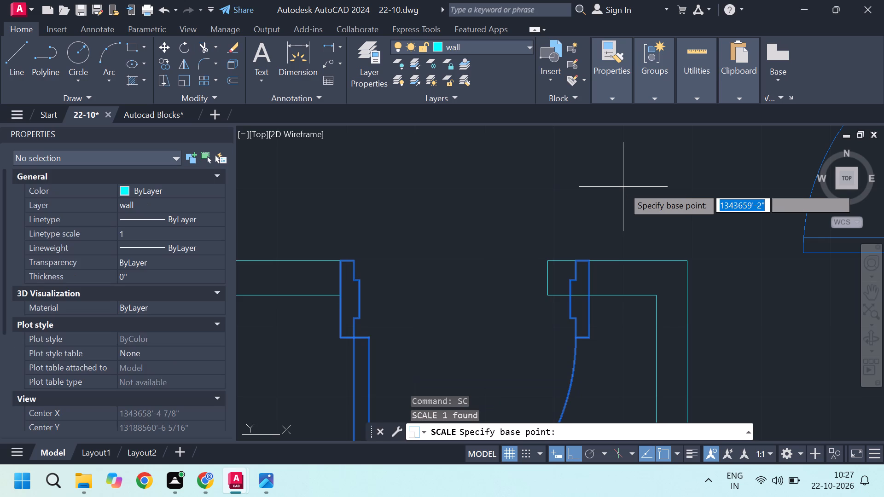
{"action": "left_click", "coordinate": [339, 260]}
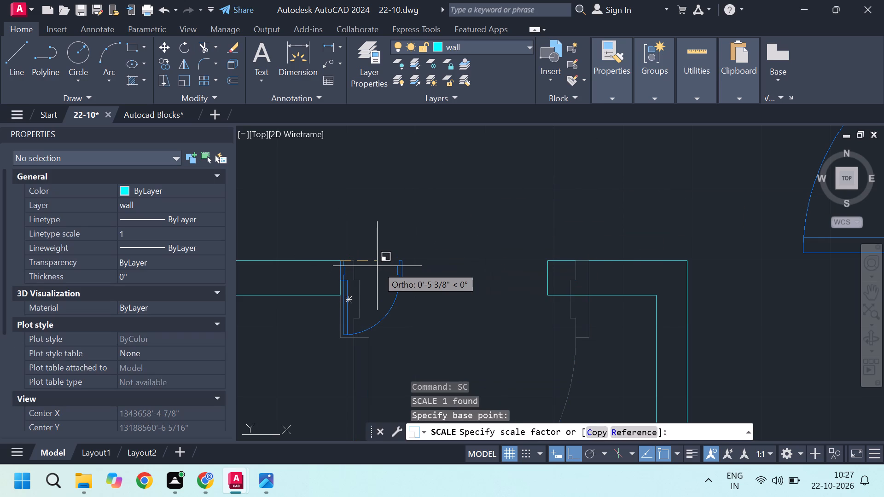
{"action": "key", "text": "r"}
{"action": "key", "text": "Return"}
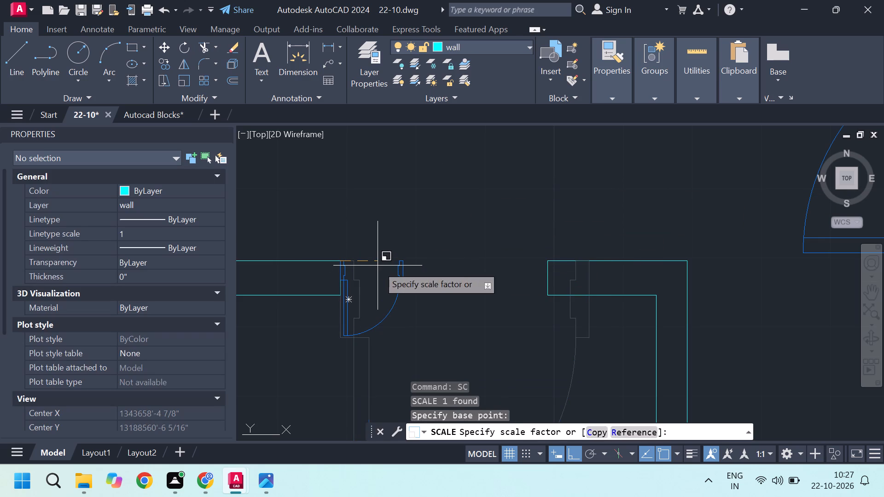
{"action": "left_click", "coordinate": [339, 265]}
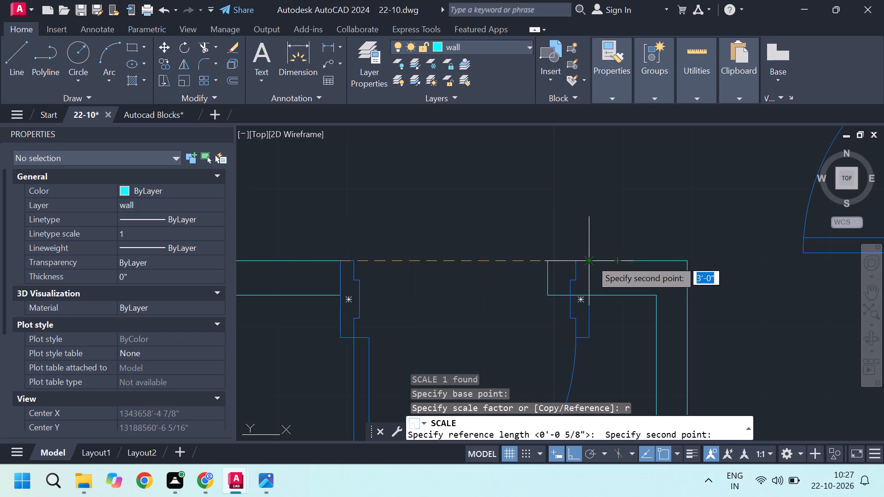
{"action": "left_click", "coordinate": [589, 259]}
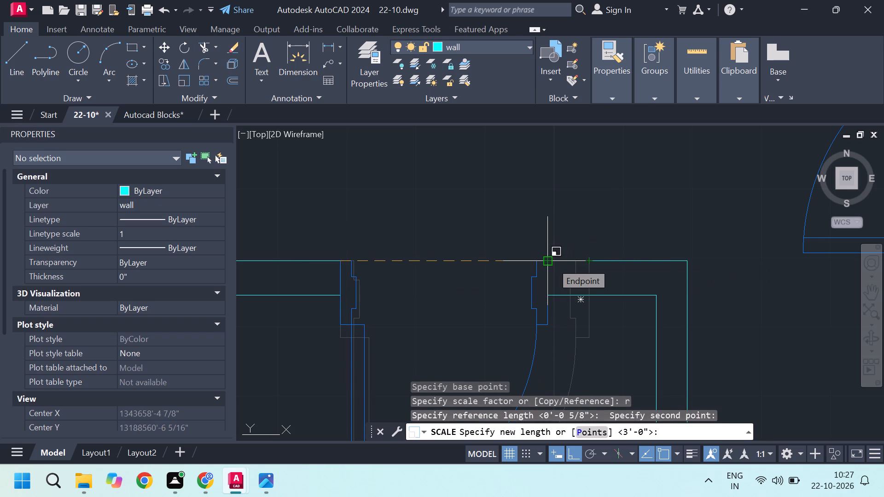
{"action": "type", "text": "2'6"}
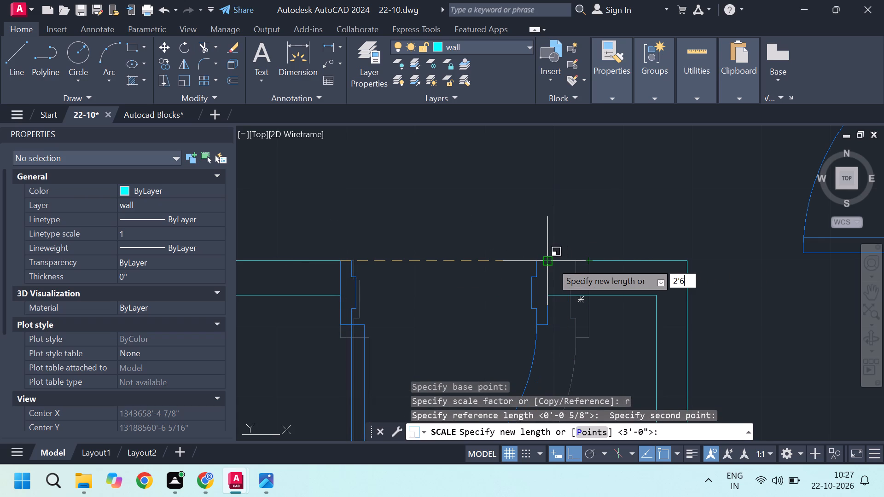
{"action": "key", "text": "Return"}
Copy the small left room's door from its left jamb's upper outer corner to the lower-left wall corner of the narrow central room's opening.
{"action": "scroll", "coordinate": [541, 242], "scroll_direction": "down", "scroll_amount": 3}
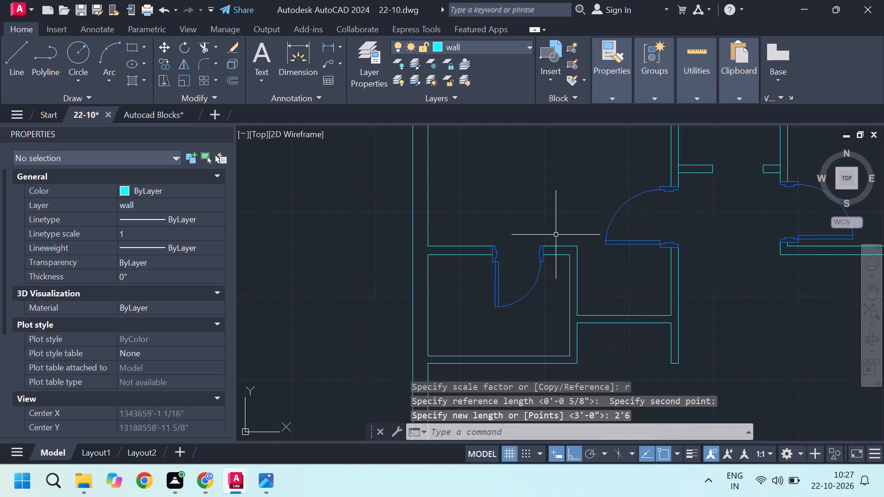
{"action": "scroll", "coordinate": [560, 234], "scroll_direction": "down", "scroll_amount": 2}
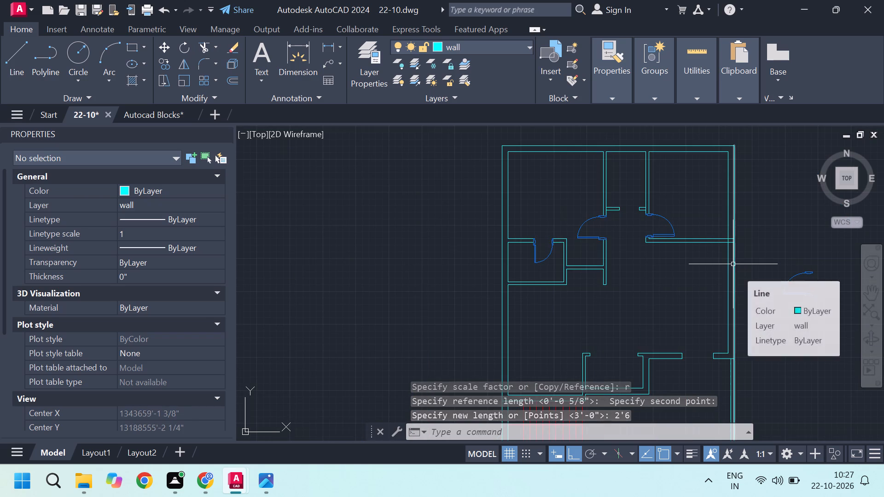
{"action": "scroll", "coordinate": [584, 231], "scroll_direction": "up", "scroll_amount": 2}
{"action": "left_click", "coordinate": [459, 287]}
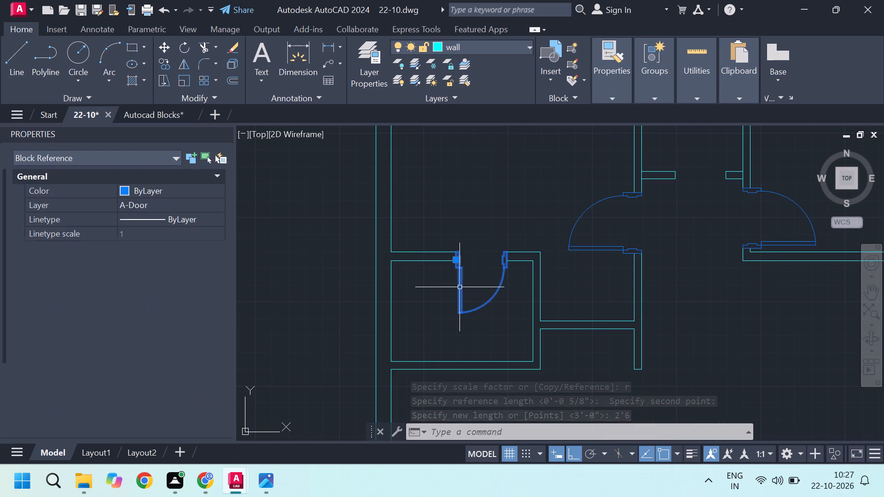
{"action": "scroll", "coordinate": [454, 244], "scroll_direction": "up", "scroll_amount": 2}
{"action": "type", "text": "co"}
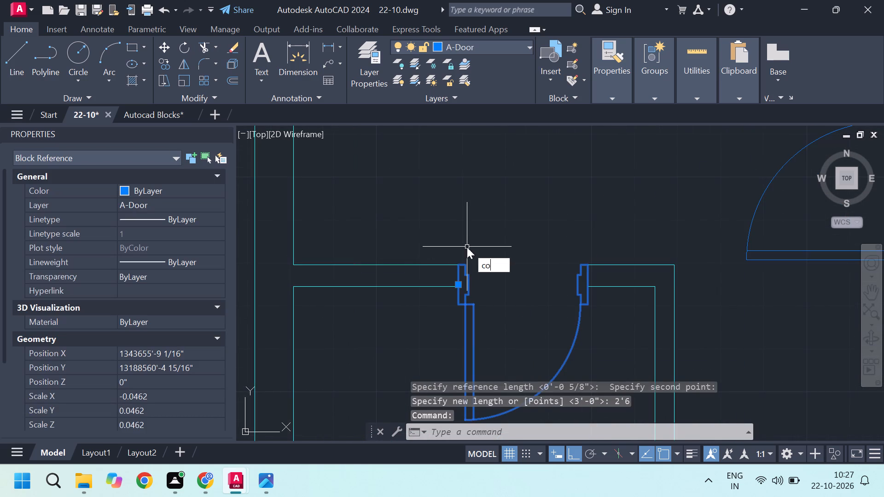
{"action": "key", "text": "Return"}
{"action": "left_click", "coordinate": [454, 268]}
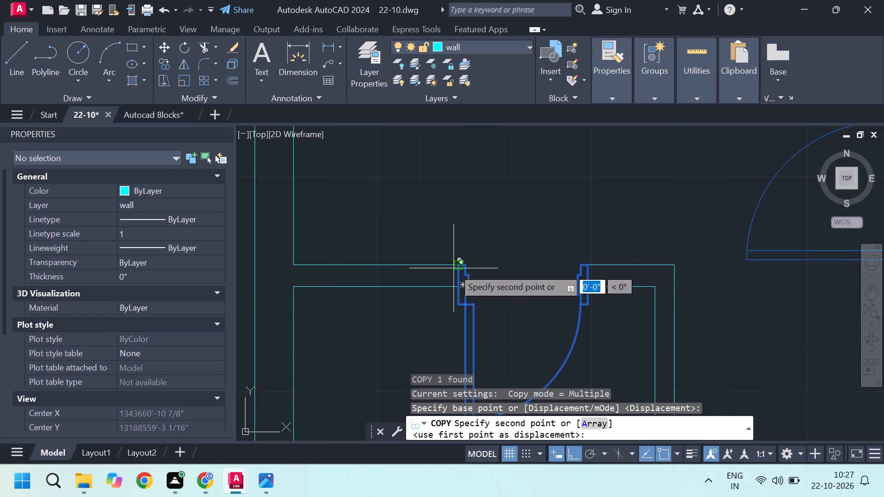
{"action": "scroll", "coordinate": [454, 268], "scroll_direction": "down", "scroll_amount": 5}
{"action": "scroll", "coordinate": [563, 213], "scroll_direction": "up", "scroll_amount": 3}
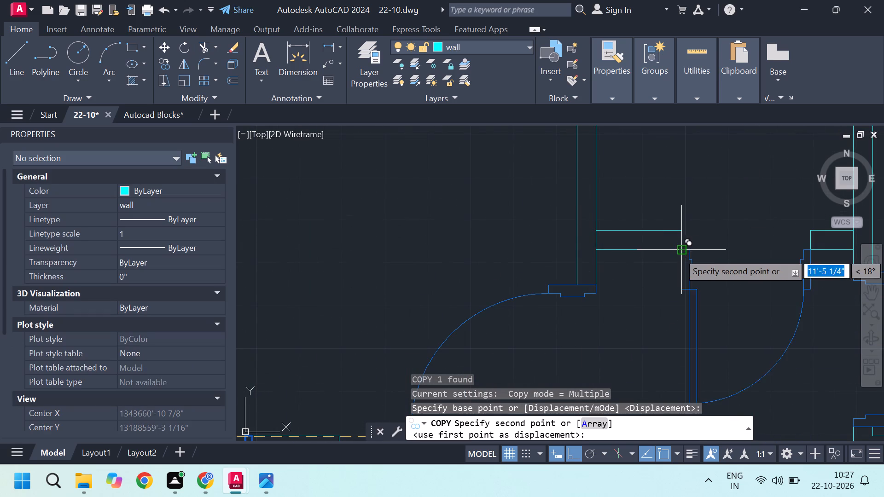
{"action": "left_click", "coordinate": [681, 250]}
{"action": "key", "text": "Escape"}
Mirror the narrow central room's door about the horizontal centreline of its opening's wall, erasing the original.
{"action": "scroll", "coordinate": [646, 257], "scroll_direction": "down", "scroll_amount": 2}
{"action": "scroll", "coordinate": [674, 266], "scroll_direction": "up", "scroll_amount": 2}
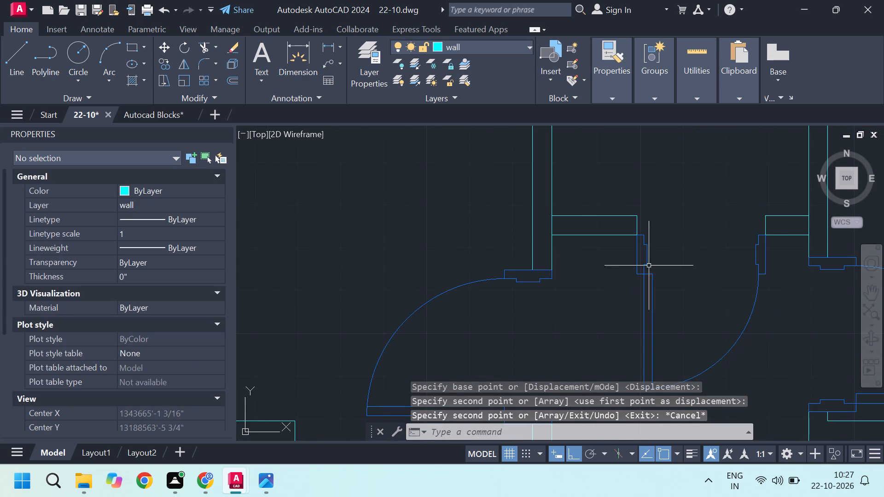
{"action": "left_click", "coordinate": [647, 262]}
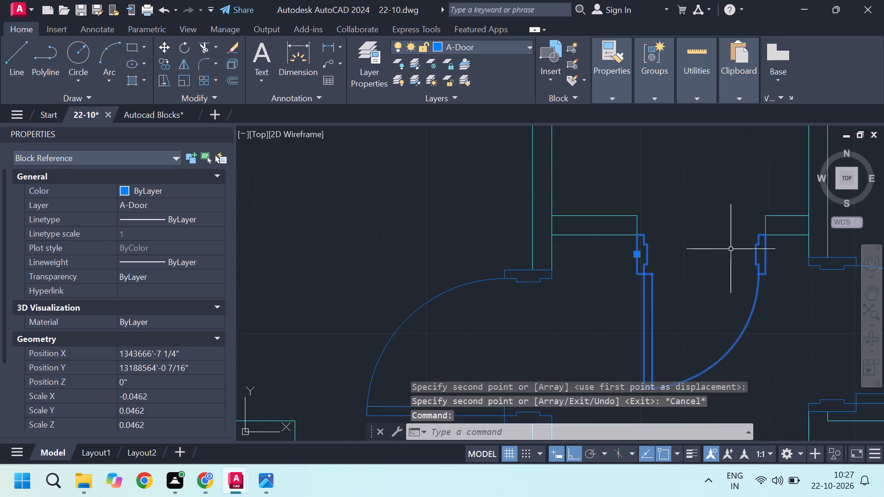
{"action": "key", "text": "m"}
{"action": "key", "text": "i"}
{"action": "key", "text": "Return"}
{"action": "scroll", "coordinate": [657, 212], "scroll_direction": "up", "scroll_amount": 1}
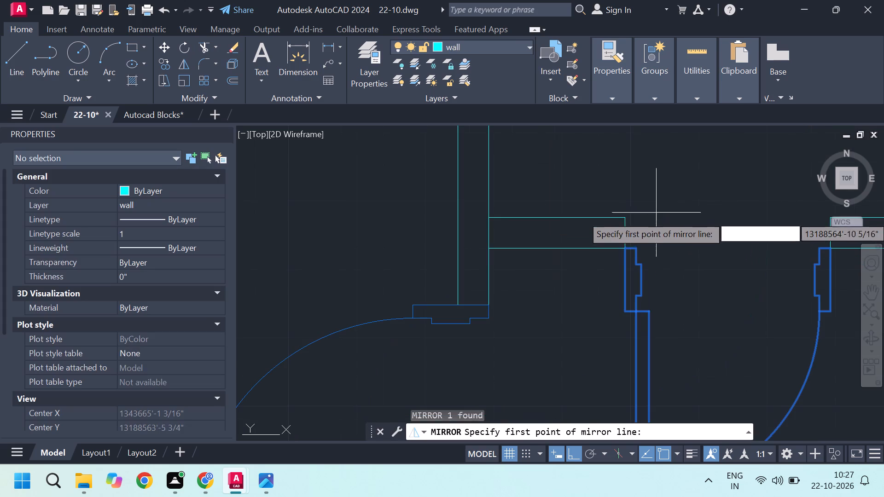
{"action": "left_click", "coordinate": [626, 236]}
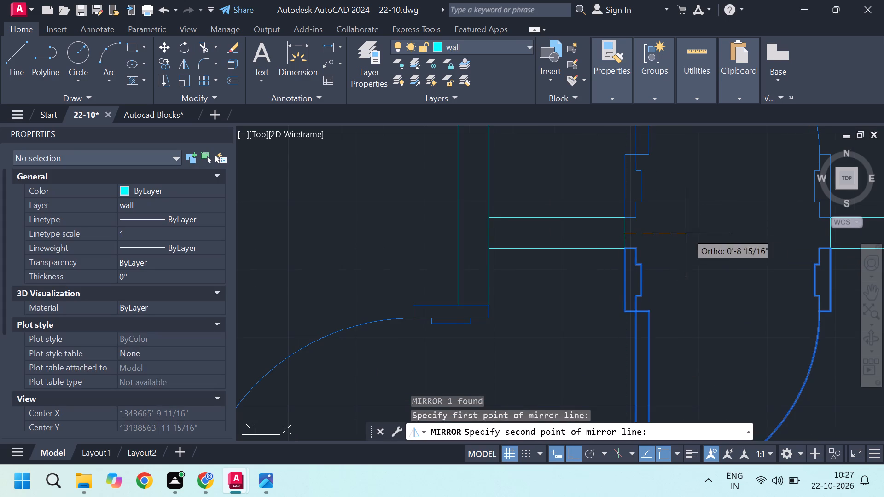
{"action": "left_click", "coordinate": [687, 232]}
{"action": "scroll", "coordinate": [682, 232], "scroll_direction": "down", "scroll_amount": 1}
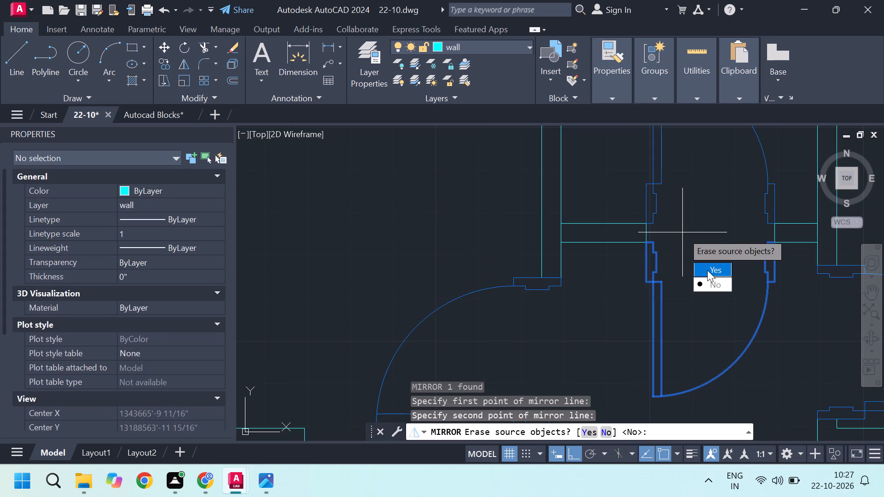
{"action": "left_click_drag", "start_coordinate": [707, 270], "coordinate": [687, 232]}
{"action": "key", "text": "Escape"}
Move the narrow central room's door from its left jamb's lower outer corner down to the lower corner of the left wall end.
{"action": "scroll", "coordinate": [655, 242], "scroll_direction": "down", "scroll_amount": 3}
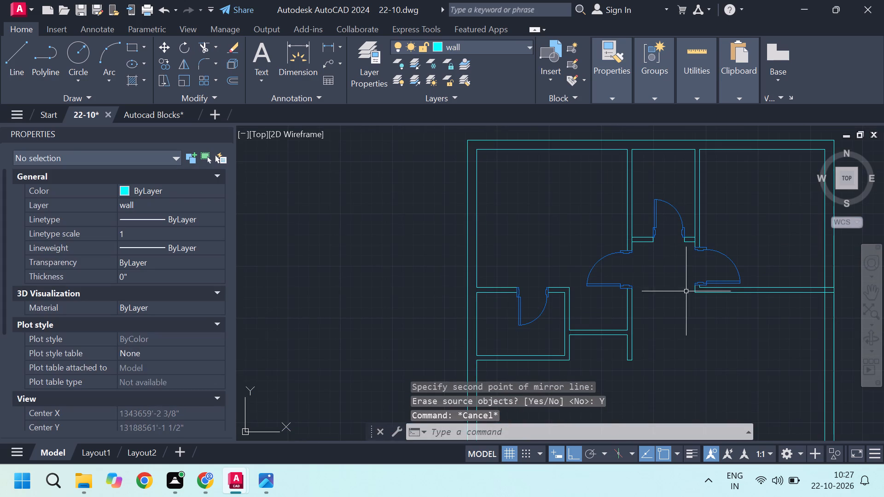
{"action": "middle_click_drag", "start_coordinate": [671, 292], "coordinate": [657, 290]}
{"action": "scroll", "coordinate": [646, 239], "scroll_direction": "up", "scroll_amount": 2}
{"action": "left_click", "coordinate": [628, 219]}
{"action": "scroll", "coordinate": [628, 229], "scroll_direction": "up", "scroll_amount": 4}
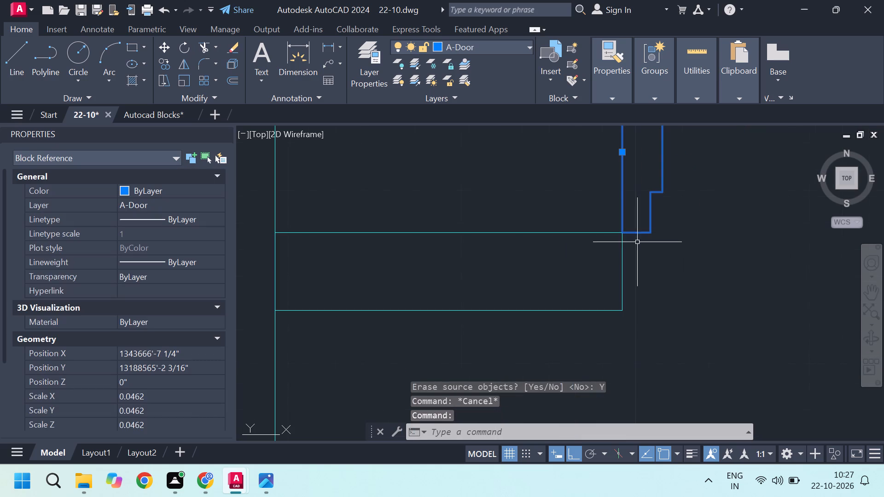
{"action": "key", "text": "m"}
{"action": "key", "text": "Return"}
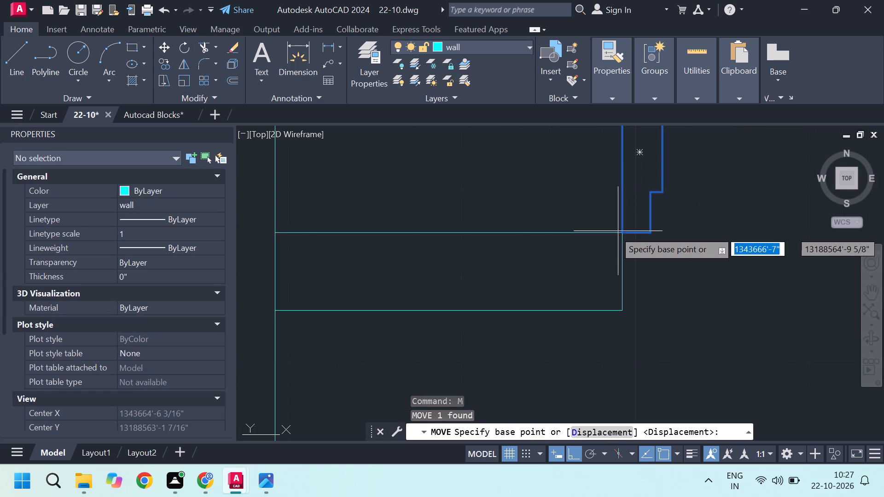
{"action": "left_click", "coordinate": [622, 235]}
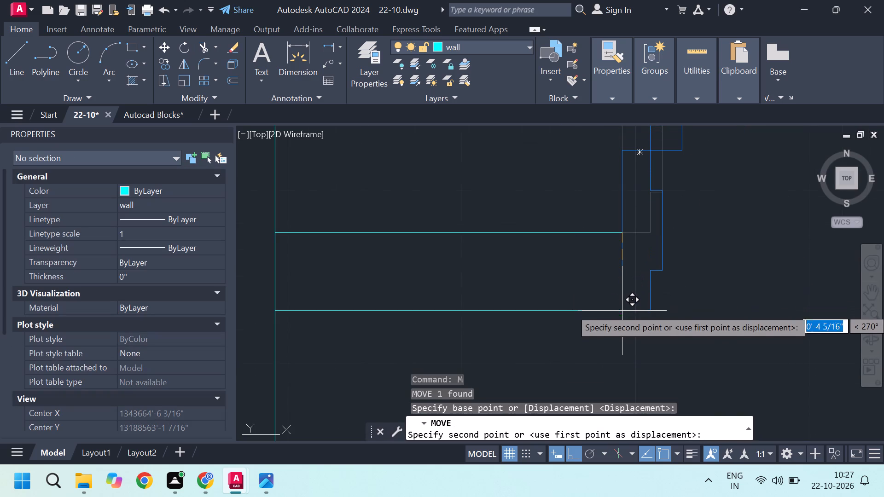
{"action": "left_click", "coordinate": [621, 310]}
{"action": "key", "text": "Escape"}
Switch to the Autocad Blocks drawing and copy the first double-leaf door in the second row of plan doors to the clipboard.
{"action": "scroll", "coordinate": [596, 275], "scroll_direction": "down", "scroll_amount": 7}
{"action": "middle_click_drag", "start_coordinate": [622, 340], "coordinate": [618, 340]}
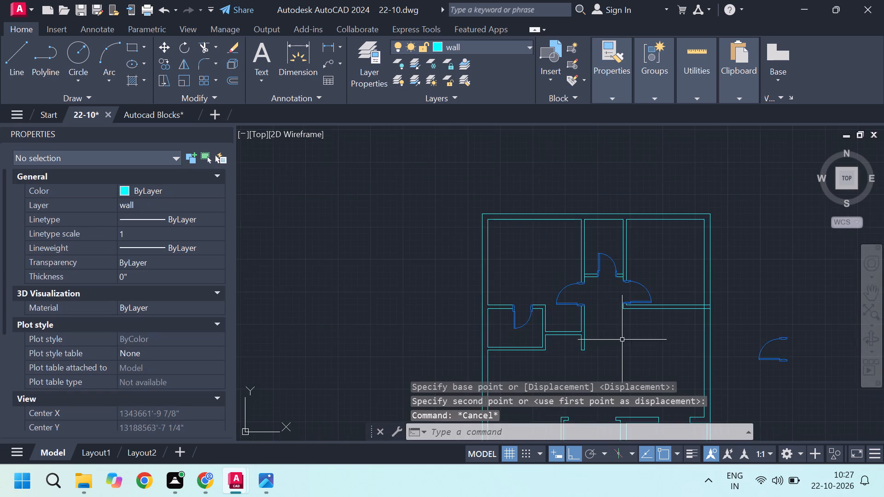
{"action": "middle_click_drag", "start_coordinate": [618, 340], "coordinate": [580, 269]}
{"action": "middle_click_drag", "start_coordinate": [699, 306], "coordinate": [680, 257]}
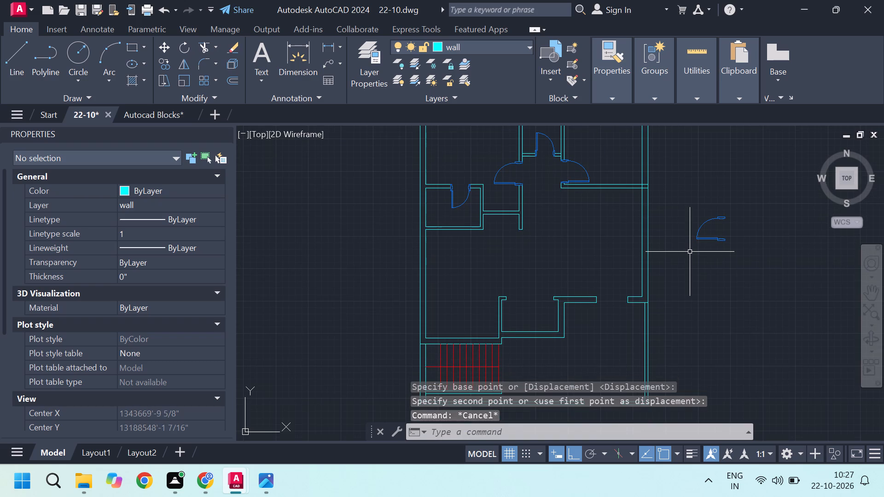
{"action": "left_click", "coordinate": [169, 113]}
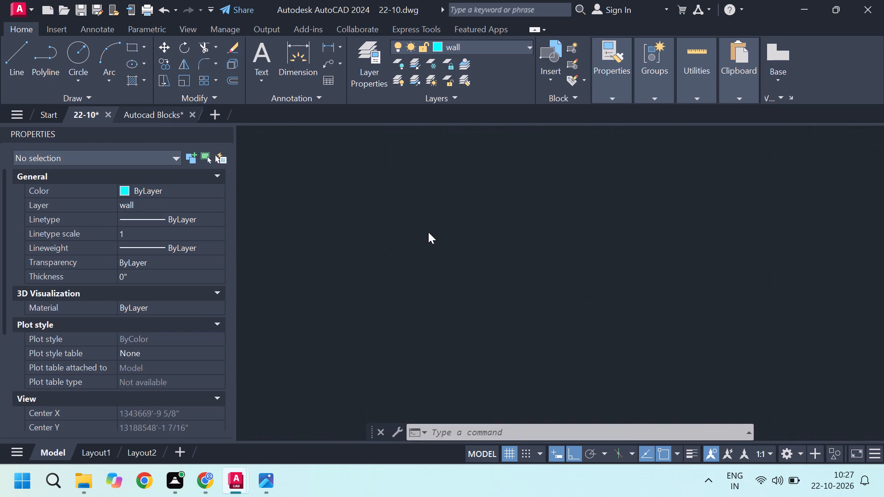
{"action": "scroll", "coordinate": [557, 277], "scroll_direction": "down", "scroll_amount": 3}
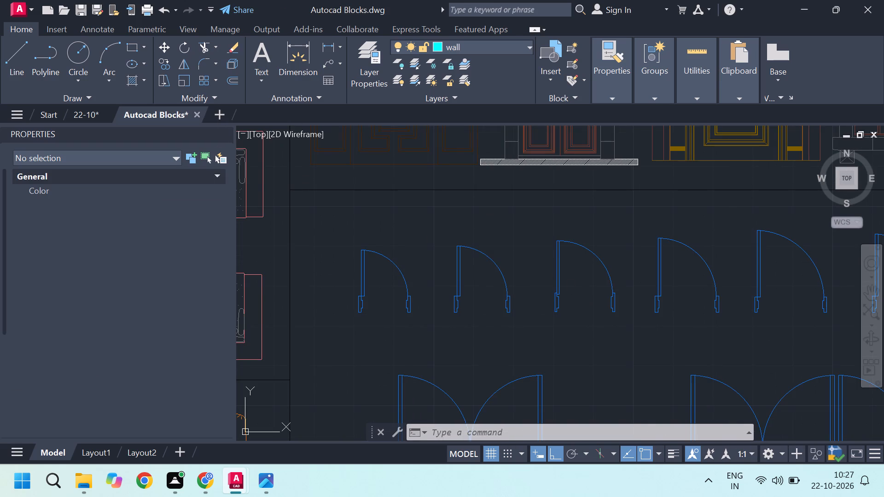
{"action": "middle_click_drag", "start_coordinate": [511, 302], "coordinate": [507, 247]}
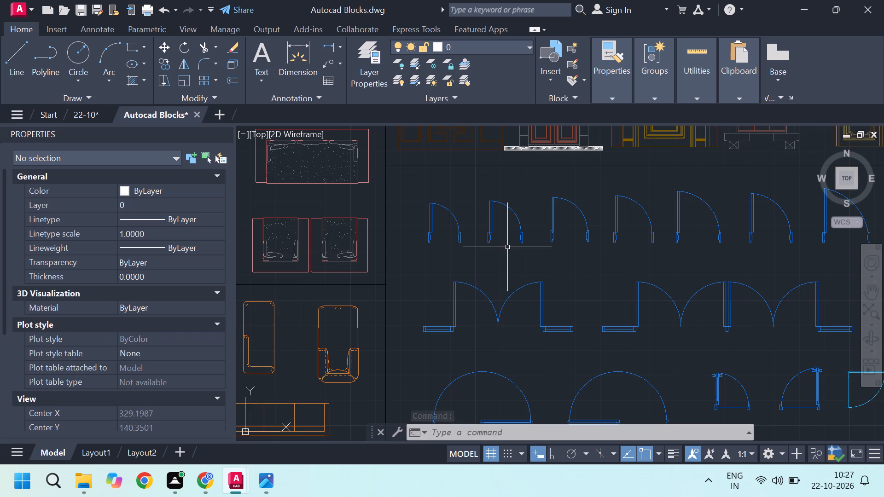
{"action": "scroll", "coordinate": [506, 254], "scroll_direction": "down", "scroll_amount": 2}
{"action": "scroll", "coordinate": [657, 274], "scroll_direction": "up", "scroll_amount": 1}
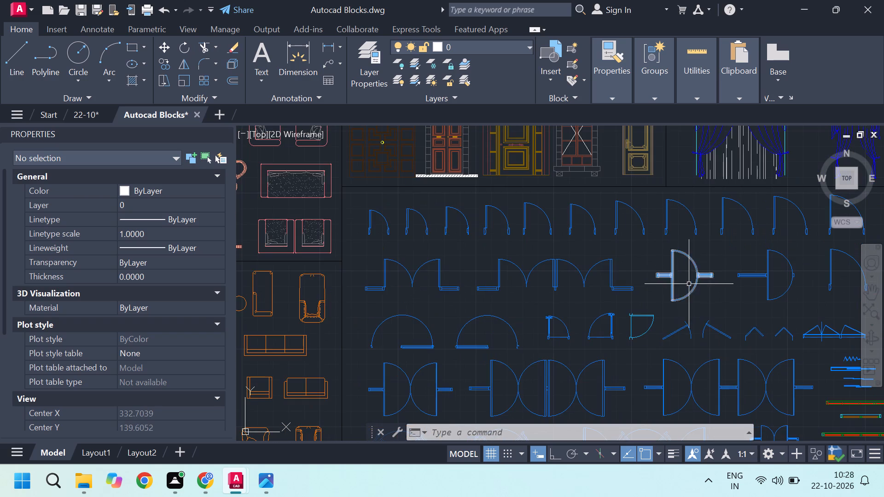
{"action": "scroll", "coordinate": [404, 269], "scroll_direction": "up", "scroll_amount": 1}
{"action": "scroll", "coordinate": [435, 267], "scroll_direction": "down", "scroll_amount": 2}
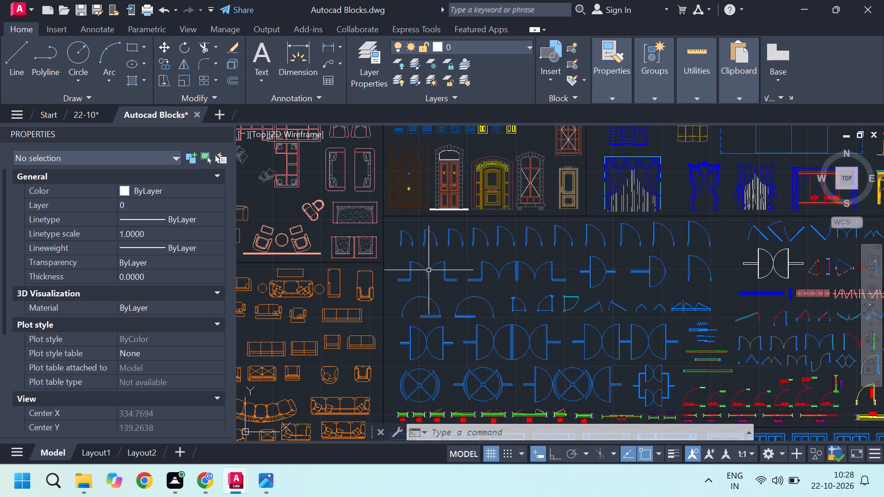
{"action": "scroll", "coordinate": [427, 281], "scroll_direction": "up", "scroll_amount": 1}
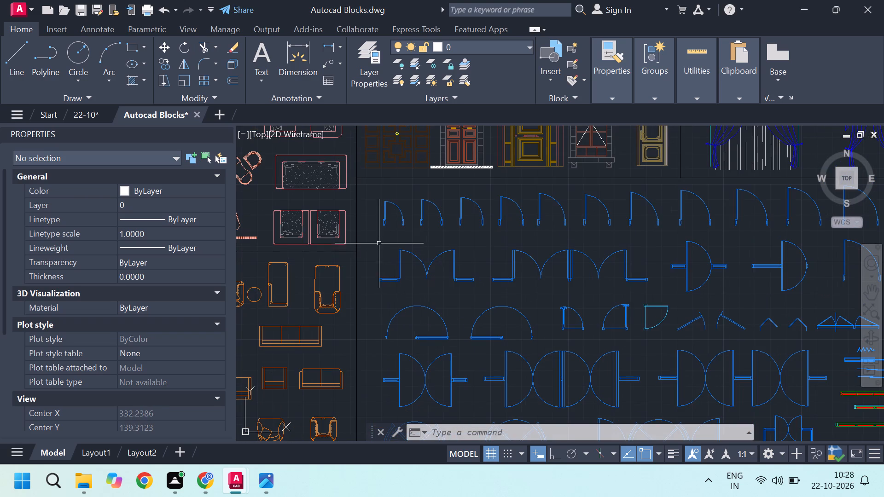
{"action": "left_click", "coordinate": [373, 244]}
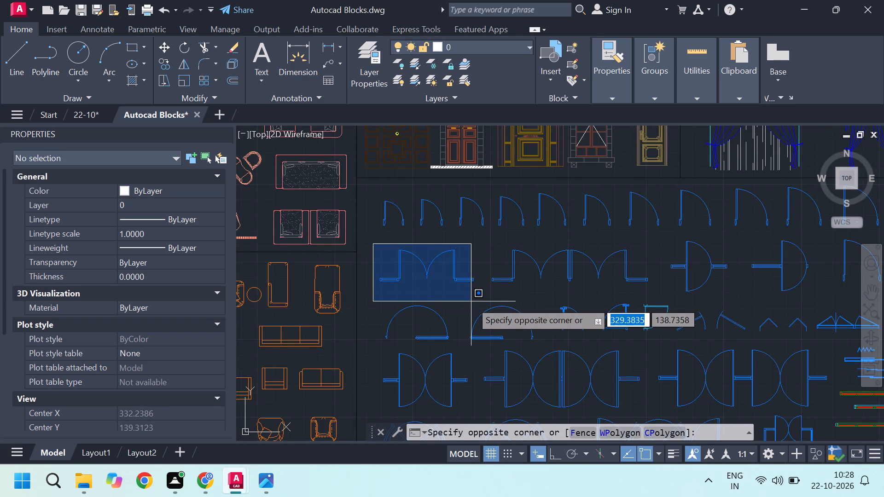
{"action": "left_click", "coordinate": [478, 301]}
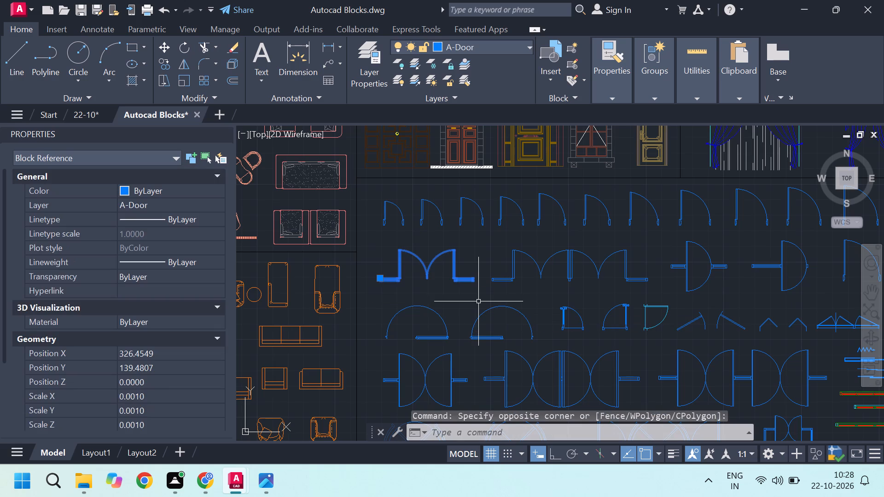
{"action": "key", "text": "ctrl+c"}
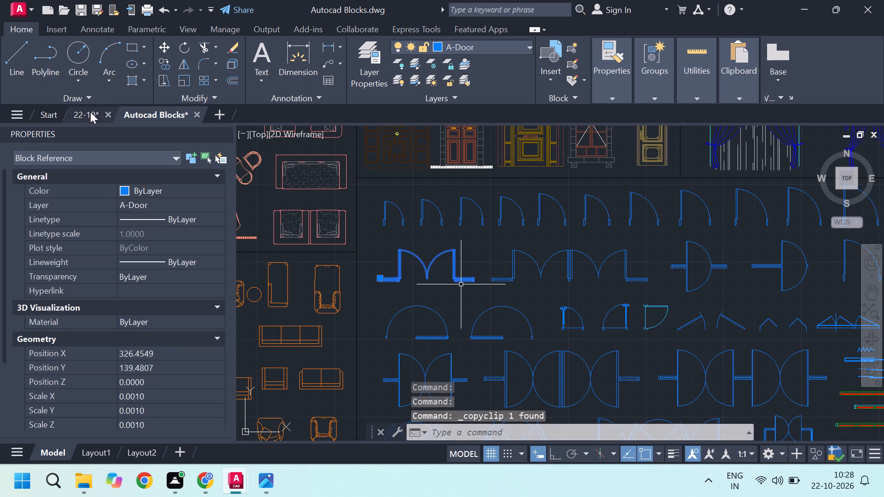
Switch to the 22-10 drawing and paste the double door in the empty space east of the plan, below the spare single door.
{"action": "left_click", "coordinate": [90, 112]}
{"action": "key", "text": "ctrl+v"}
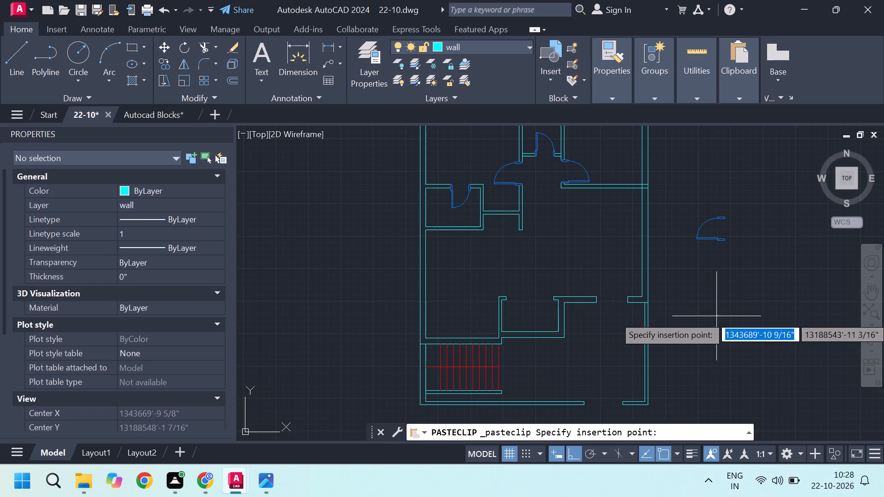
{"action": "left_click", "coordinate": [704, 298]}
Scale the pasted double door by reference from its frame's lower-left corner, using its overall width and a new length of 4'.
{"action": "scroll", "coordinate": [719, 304], "scroll_direction": "up", "scroll_amount": 3}
{"action": "scroll", "coordinate": [651, 283], "scroll_direction": "up", "scroll_amount": 2}
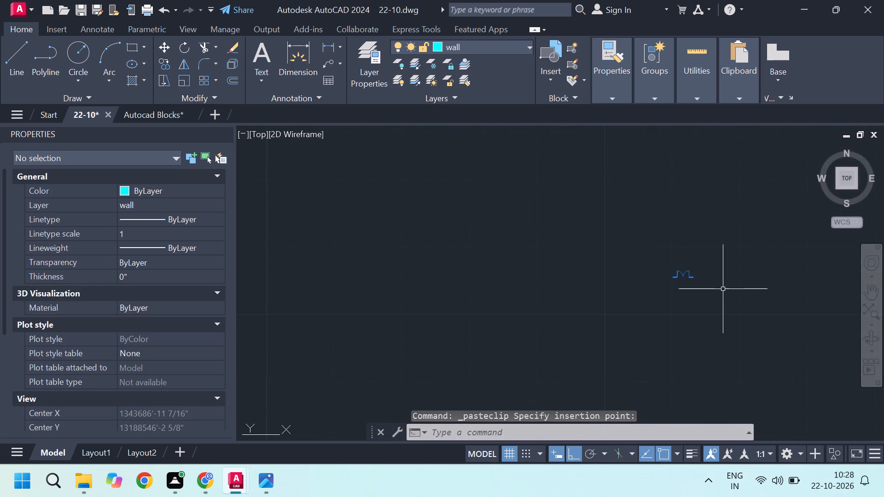
{"action": "middle_click_drag", "start_coordinate": [723, 289], "coordinate": [693, 285]}
{"action": "scroll", "coordinate": [723, 289], "scroll_direction": "up", "scroll_amount": 1}
{"action": "scroll", "coordinate": [646, 264], "scroll_direction": "up", "scroll_amount": 6}
{"action": "scroll", "coordinate": [627, 255], "scroll_direction": "down", "scroll_amount": 2}
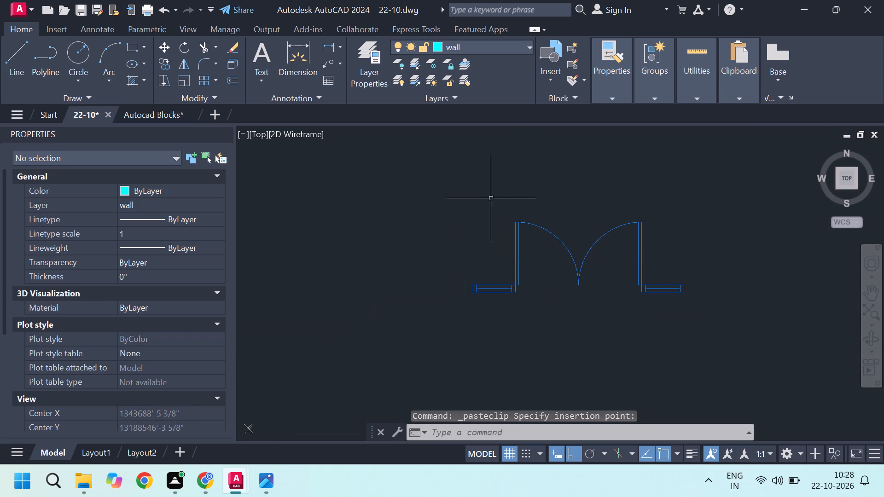
{"action": "left_click", "coordinate": [454, 184]}
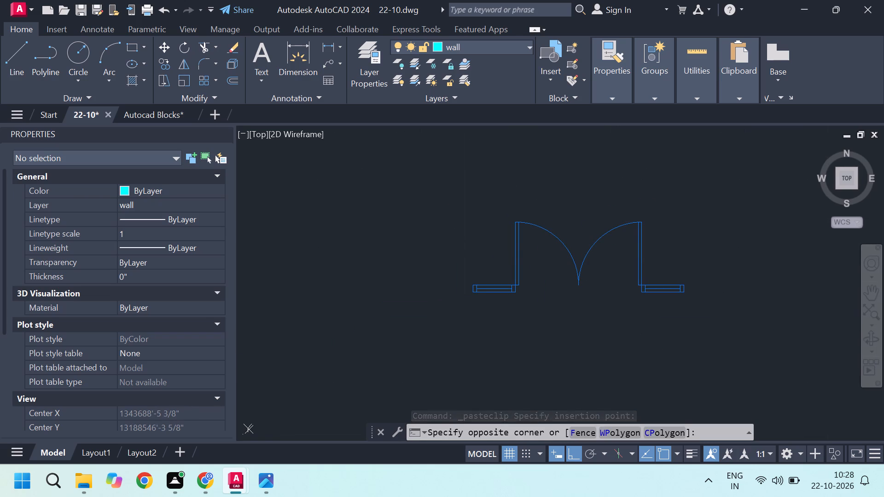
{"action": "left_click", "coordinate": [704, 319]}
{"action": "scroll", "coordinate": [659, 295], "scroll_direction": "up", "scroll_amount": 2}
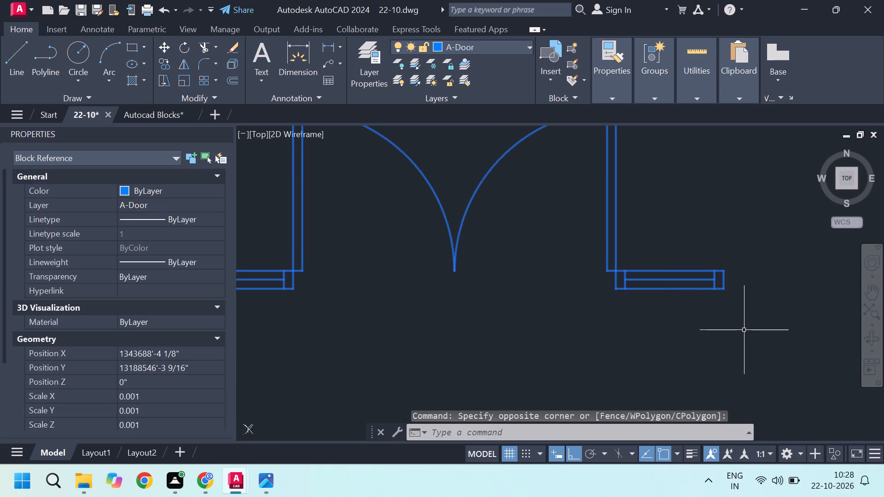
{"action": "scroll", "coordinate": [724, 331], "scroll_direction": "down", "scroll_amount": 2}
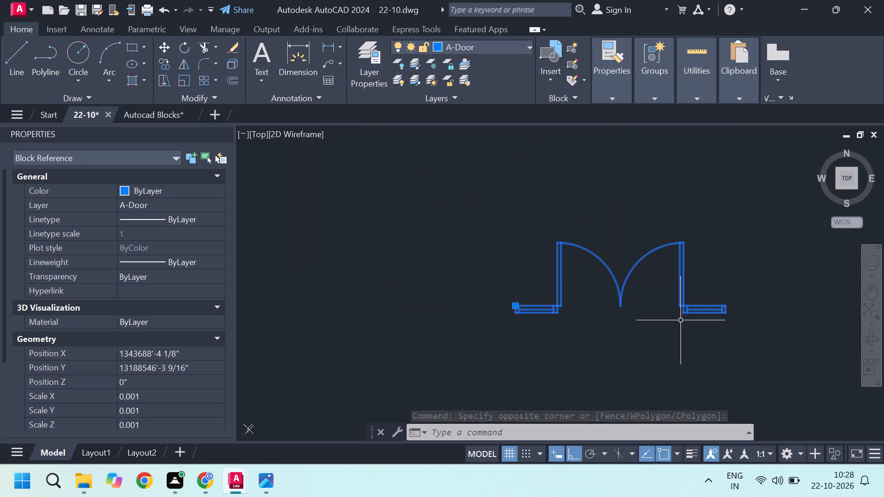
{"action": "type", "text": "sc"}
{"action": "key", "text": "Return"}
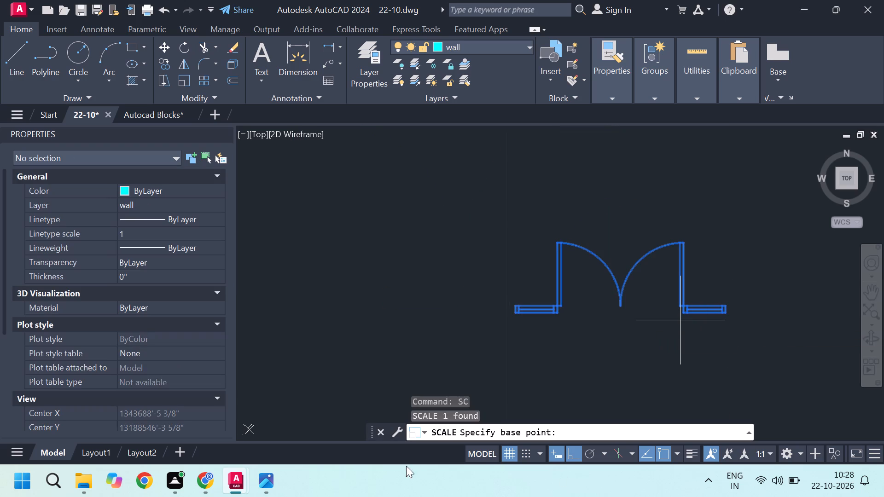
{"action": "scroll", "coordinate": [406, 466], "scroll_direction": "up", "scroll_amount": 1}
{"action": "scroll", "coordinate": [514, 342], "scroll_direction": "up", "scroll_amount": 4}
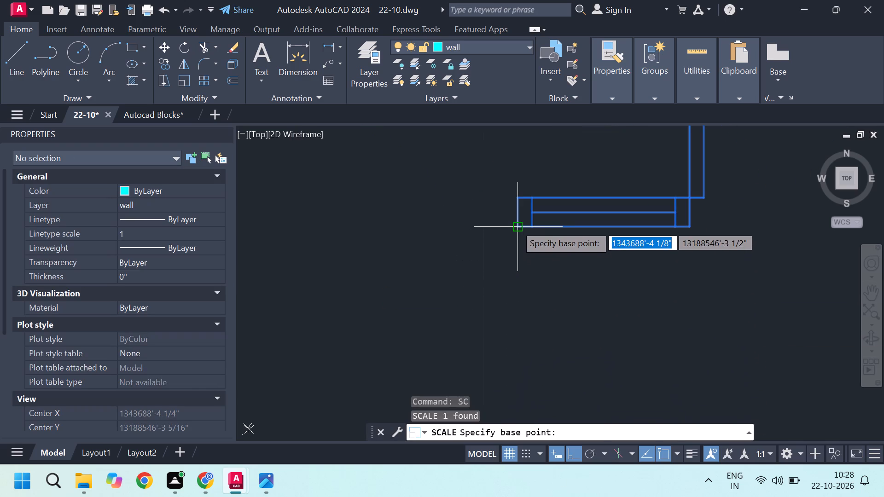
{"action": "left_click", "coordinate": [515, 225]}
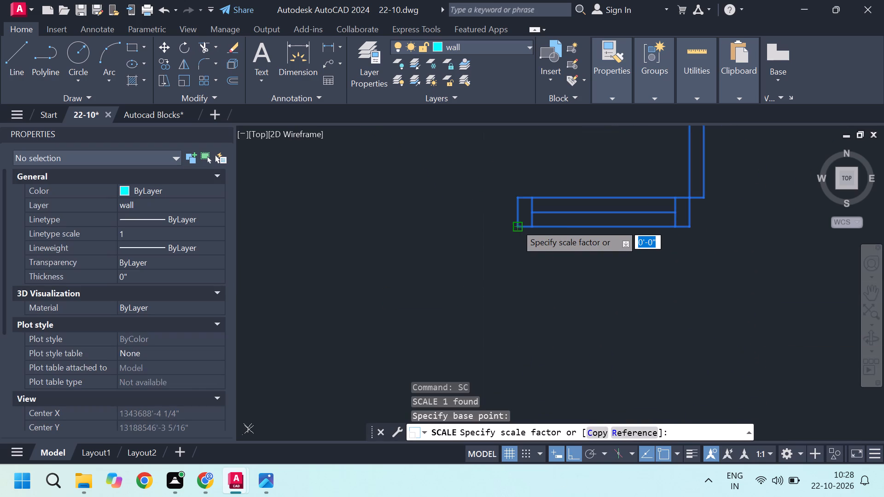
{"action": "key", "text": "r"}
{"action": "key", "text": "Return"}
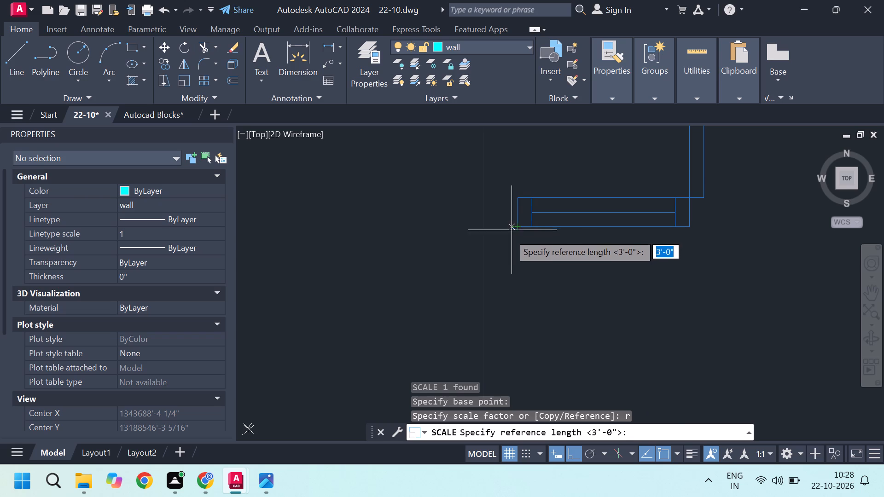
{"action": "left_click", "coordinate": [518, 224]}
{"action": "scroll", "coordinate": [517, 224], "scroll_direction": "down", "scroll_amount": 4}
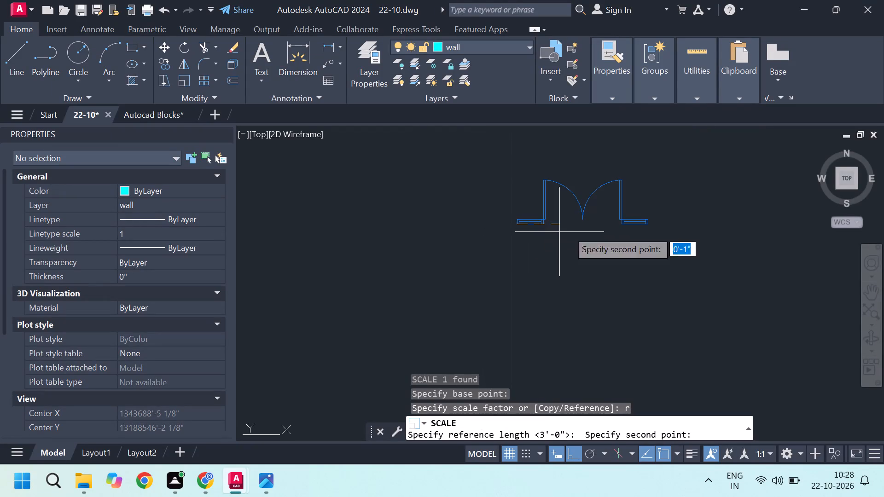
{"action": "scroll", "coordinate": [605, 225], "scroll_direction": "up", "scroll_amount": 3}
{"action": "scroll", "coordinate": [697, 217], "scroll_direction": "up", "scroll_amount": 3}
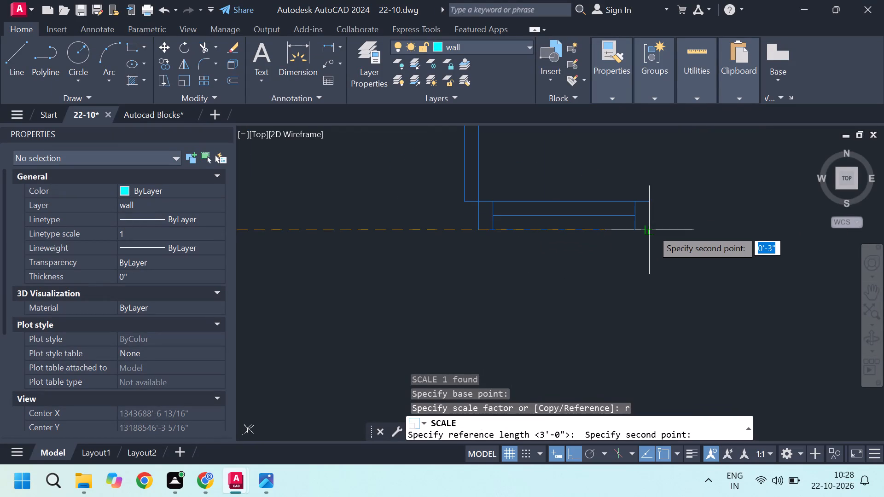
{"action": "left_click", "coordinate": [652, 230]}
{"action": "type", "text": "4'"}
{"action": "key", "text": "Return"}
Move the double door from its frame's lower-left corner to the lower corner of the left wall end at the interior opening near the east wall.
{"action": "scroll", "coordinate": [618, 237], "scroll_direction": "down", "scroll_amount": 11}
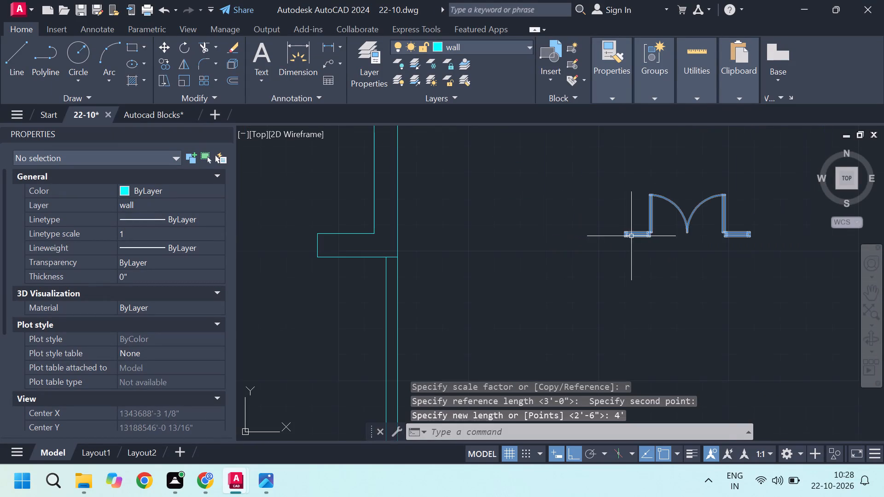
{"action": "scroll", "coordinate": [634, 227], "scroll_direction": "down", "scroll_amount": 3}
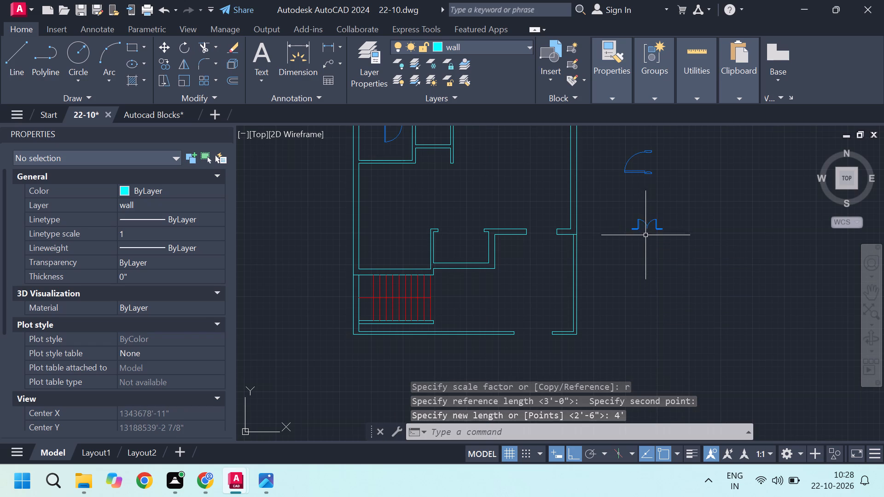
{"action": "scroll", "coordinate": [636, 218], "scroll_direction": "up", "scroll_amount": 4}
{"action": "left_click", "coordinate": [629, 243]}
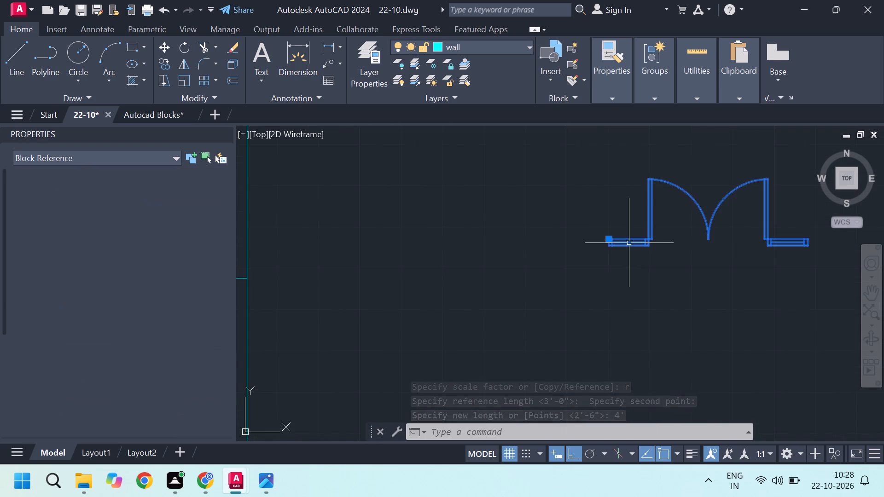
{"action": "scroll", "coordinate": [616, 262], "scroll_direction": "up", "scroll_amount": 3}
{"action": "key", "text": "m"}
{"action": "key", "text": "Return"}
{"action": "scroll", "coordinate": [574, 234], "scroll_direction": "up", "scroll_amount": 3}
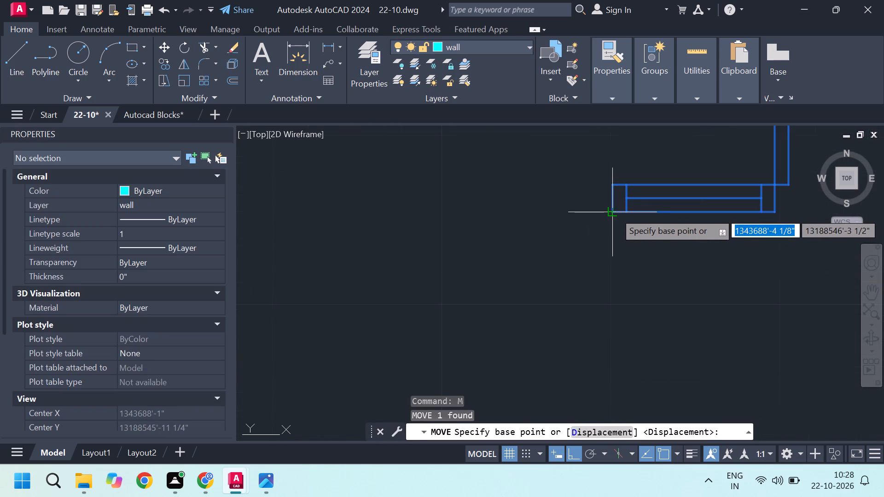
{"action": "left_click", "coordinate": [615, 212]}
{"action": "scroll", "coordinate": [649, 199], "scroll_direction": "down", "scroll_amount": 7}
{"action": "scroll", "coordinate": [496, 220], "scroll_direction": "up", "scroll_amount": 4}
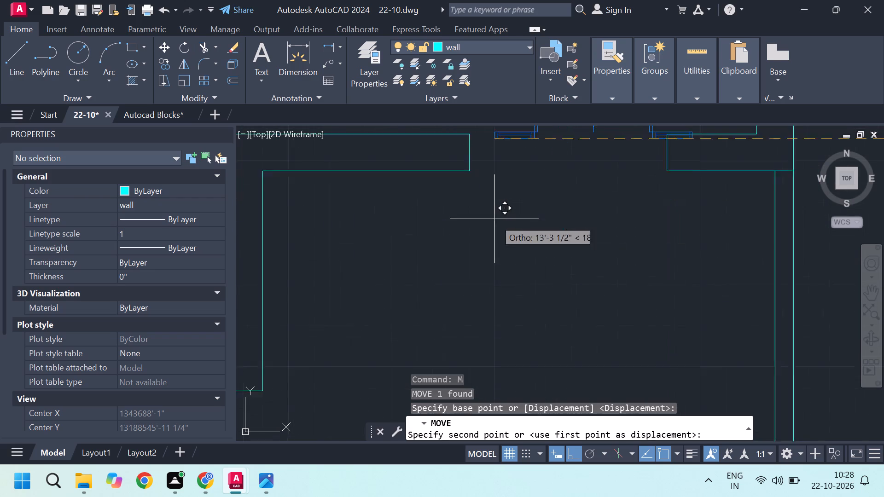
{"action": "left_click", "coordinate": [450, 142]}
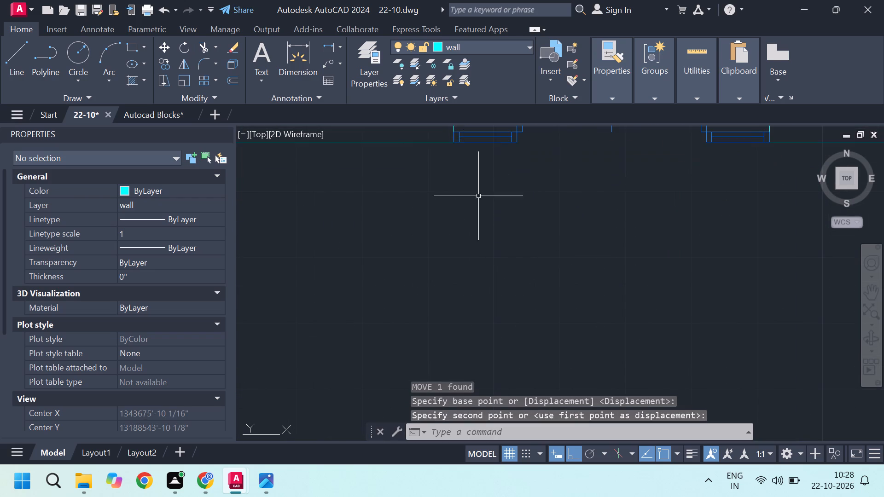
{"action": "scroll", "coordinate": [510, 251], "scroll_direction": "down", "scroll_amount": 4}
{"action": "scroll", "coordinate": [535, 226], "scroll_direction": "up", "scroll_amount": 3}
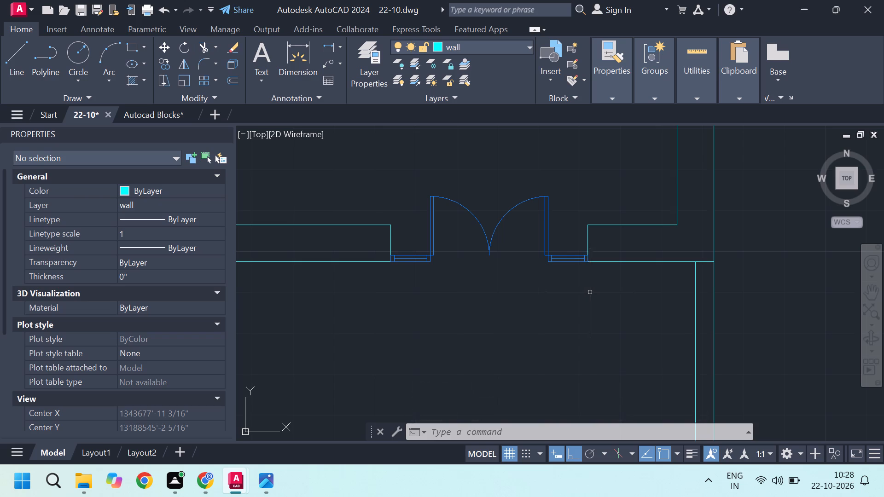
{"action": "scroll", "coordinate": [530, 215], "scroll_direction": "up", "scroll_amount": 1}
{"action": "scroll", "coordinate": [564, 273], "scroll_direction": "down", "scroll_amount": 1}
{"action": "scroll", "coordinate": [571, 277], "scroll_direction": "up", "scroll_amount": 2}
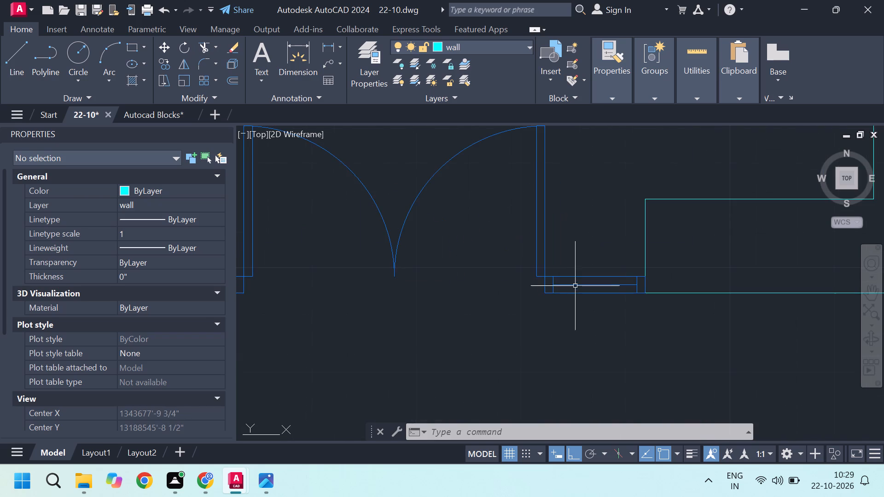
Explode the double door block placed at the interior opening near the east wall.
{"action": "left_click", "coordinate": [576, 274]}
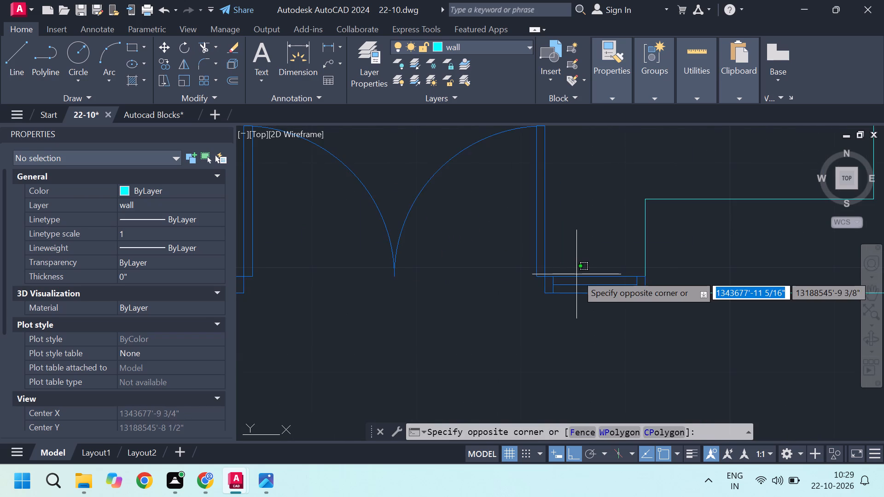
{"action": "key", "text": "Escape"}
{"action": "left_click", "coordinate": [590, 276]}
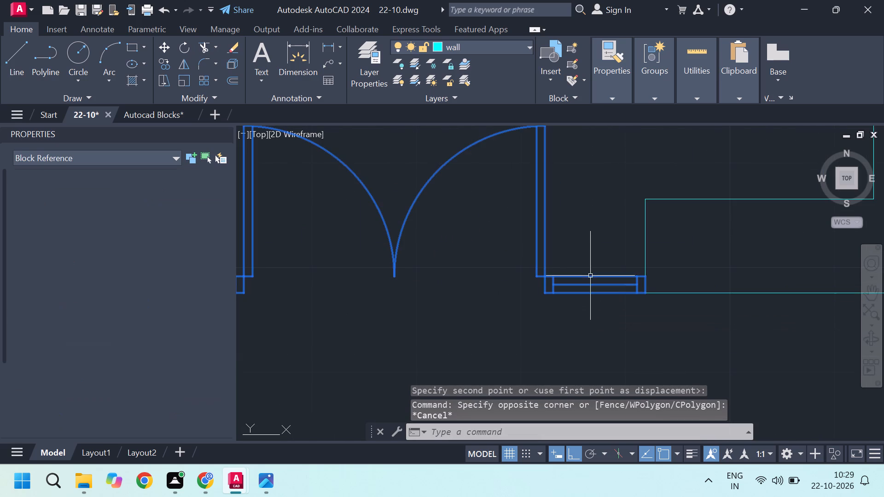
{"action": "key", "text": "Escape"}
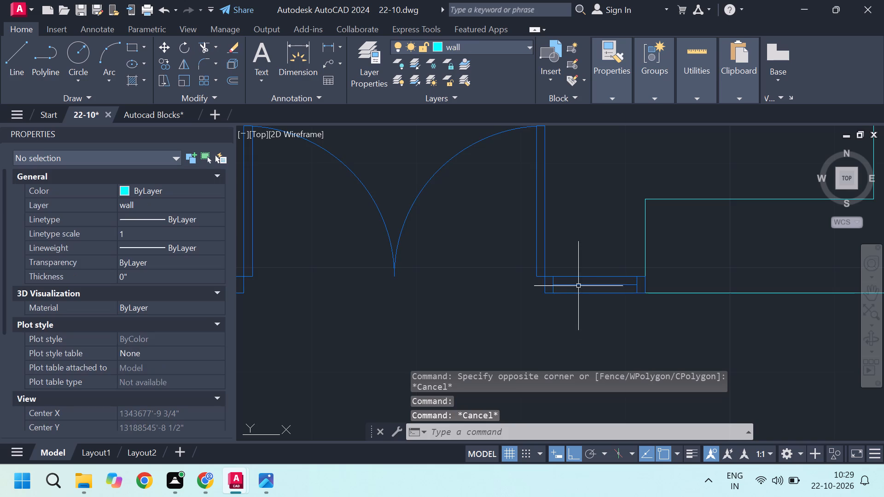
{"action": "left_click", "coordinate": [571, 285]}
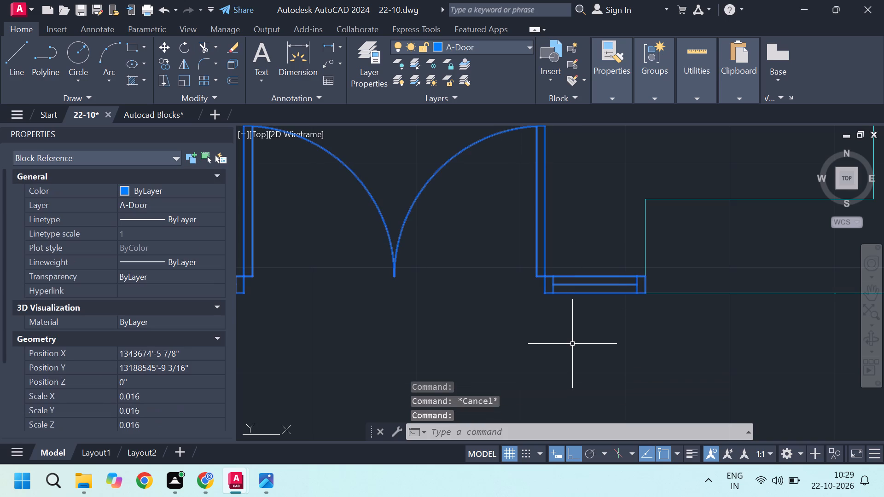
{"action": "key", "text": "x"}
{"action": "key", "text": "Return"}
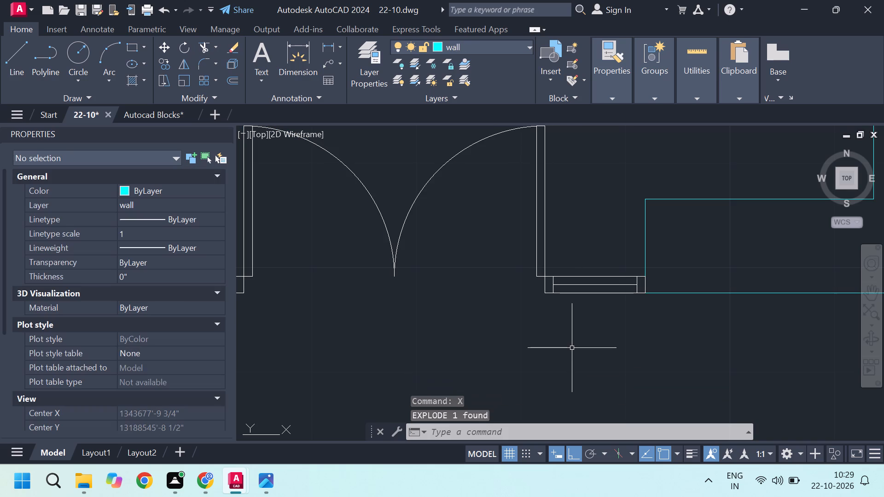
Erase the three horizontal lines of the double door's east frame and the short inner vertical line nearest the east wall end.
{"action": "scroll", "coordinate": [599, 331], "scroll_direction": "down", "scroll_amount": 2}
{"action": "scroll", "coordinate": [599, 331], "scroll_direction": "up", "scroll_amount": 2}
{"action": "left_click", "coordinate": [611, 332]}
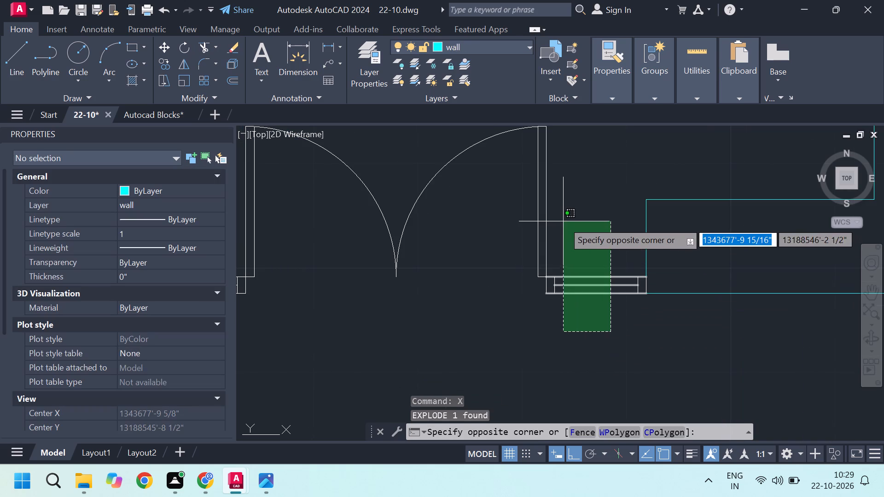
{"action": "left_click", "coordinate": [563, 221]}
{"action": "key", "text": "Delete"}
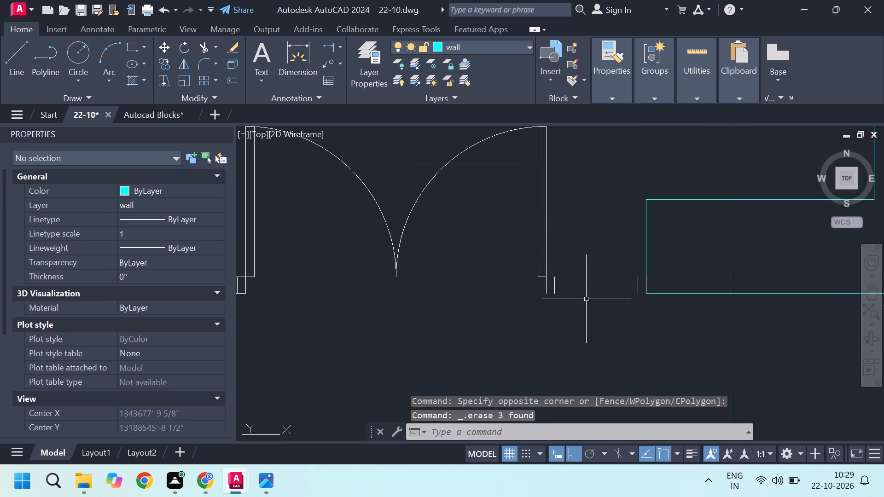
{"action": "left_click", "coordinate": [569, 291]}
{"action": "left_click", "coordinate": [511, 287]}
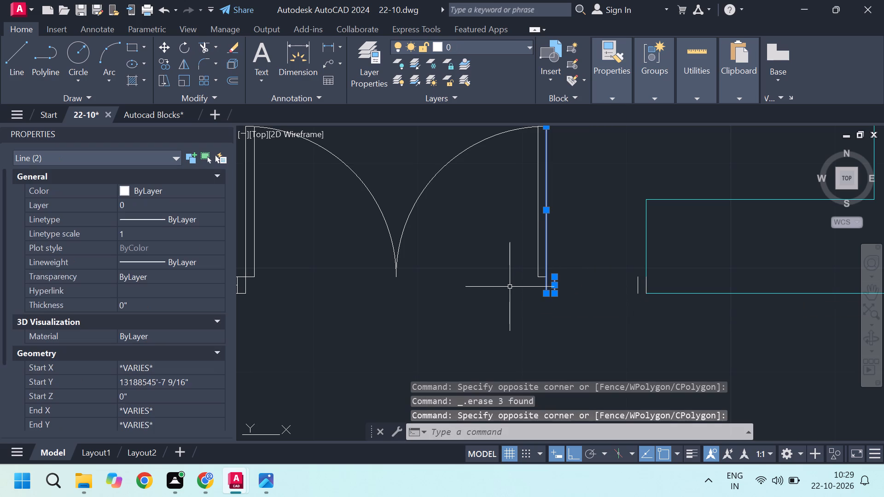
{"action": "key", "text": "Escape"}
{"action": "left_click", "coordinate": [521, 281]}
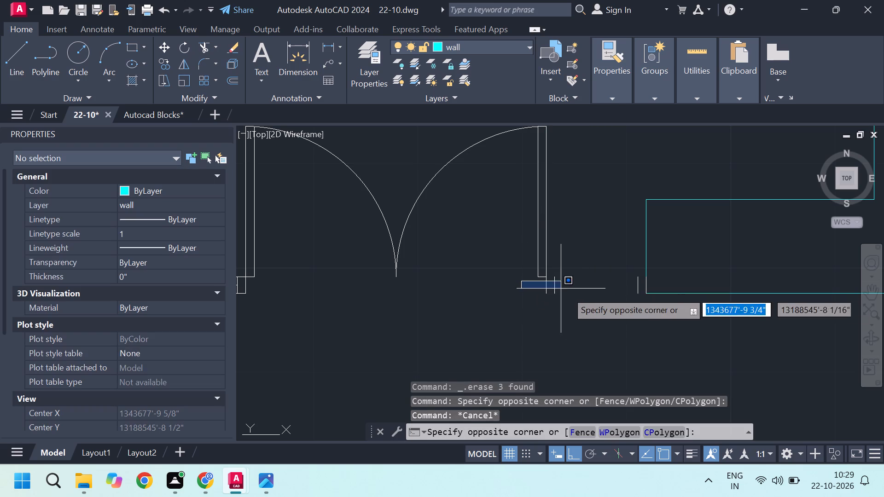
{"action": "left_click", "coordinate": [581, 300]}
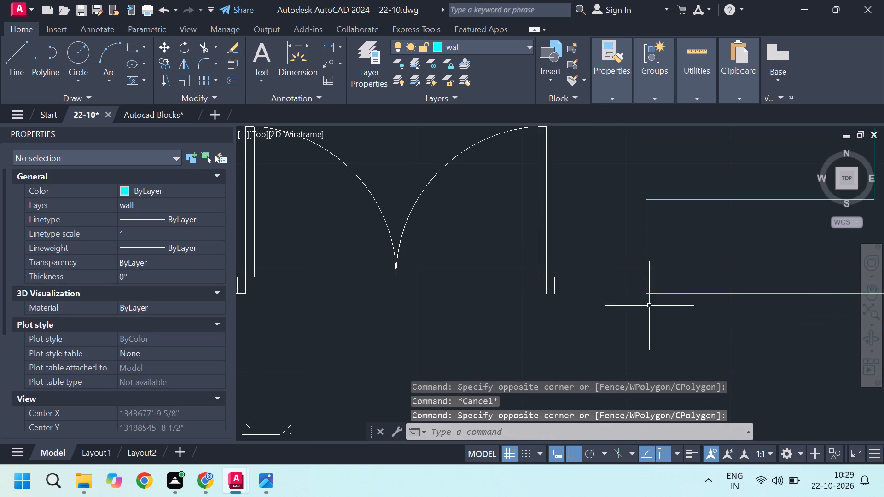
{"action": "left_click", "coordinate": [638, 300]}
{"action": "left_click", "coordinate": [625, 266]}
{"action": "key", "text": "Delete"}
Erase the double door's west frame lines between the wall end and the door leaf, including the short inner vertical line near the wall.
{"action": "scroll", "coordinate": [639, 278], "scroll_direction": "down", "scroll_amount": 2}
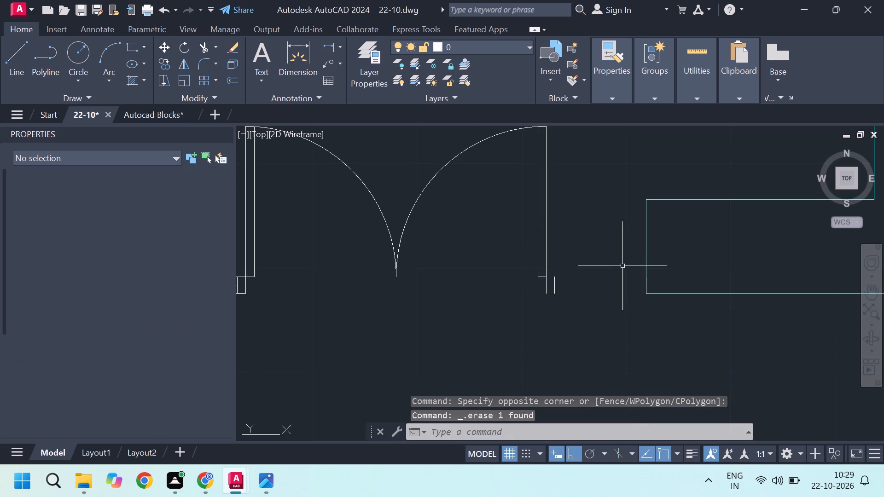
{"action": "scroll", "coordinate": [640, 278], "scroll_direction": "down", "scroll_amount": 1}
{"action": "scroll", "coordinate": [461, 289], "scroll_direction": "up", "scroll_amount": 1}
{"action": "left_click_drag", "start_coordinate": [499, 303], "coordinate": [493, 300]}
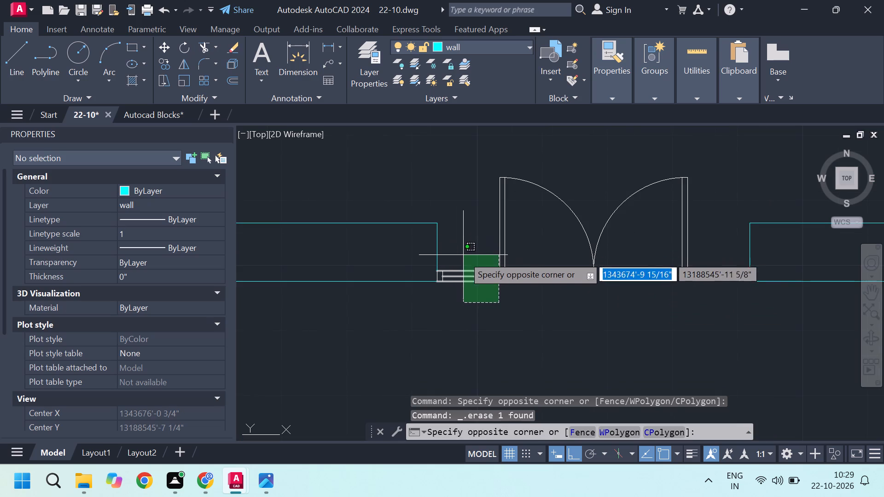
{"action": "left_click", "coordinate": [459, 271]}
{"action": "scroll", "coordinate": [489, 287], "scroll_direction": "up", "scroll_amount": 2}
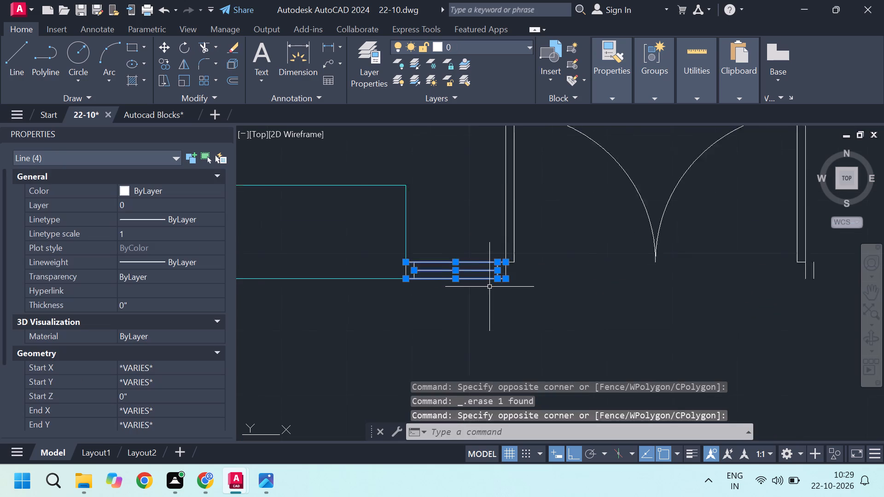
{"action": "key", "text": "Delete"}
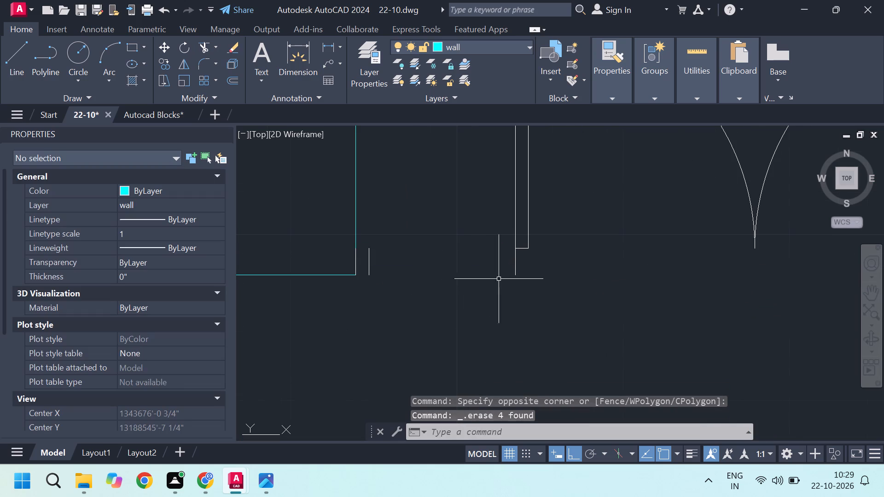
{"action": "left_click", "coordinate": [418, 275]}
{"action": "left_click", "coordinate": [366, 248]}
{"action": "key", "text": "Delete"}
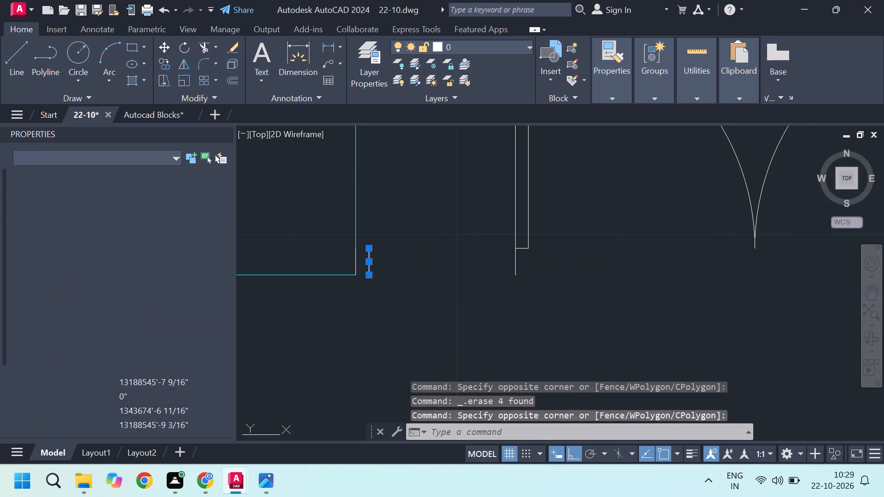
Erase the leftover short vertical frame line just outside the double door's east leaf.
{"action": "scroll", "coordinate": [439, 270], "scroll_direction": "down", "scroll_amount": 2}
{"action": "middle_click_drag", "start_coordinate": [502, 249], "coordinate": [475, 278]}
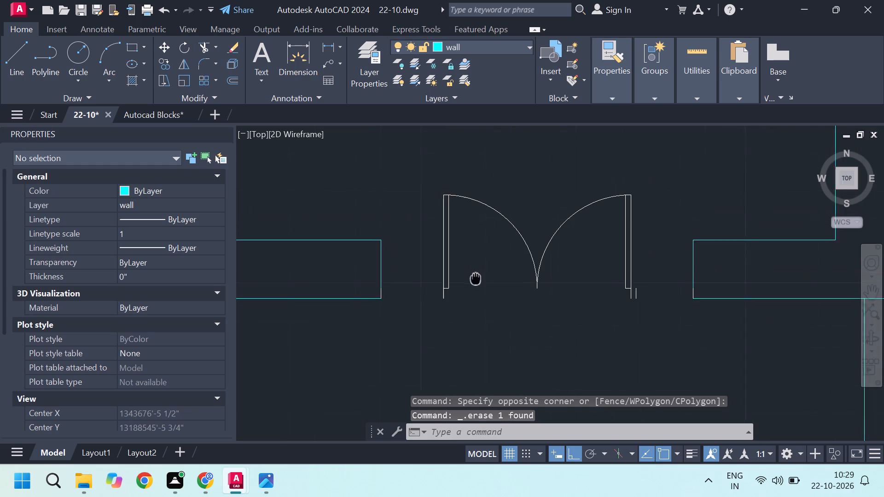
{"action": "key", "text": "Escape"}
{"action": "scroll", "coordinate": [672, 313], "scroll_direction": "up", "scroll_amount": 1}
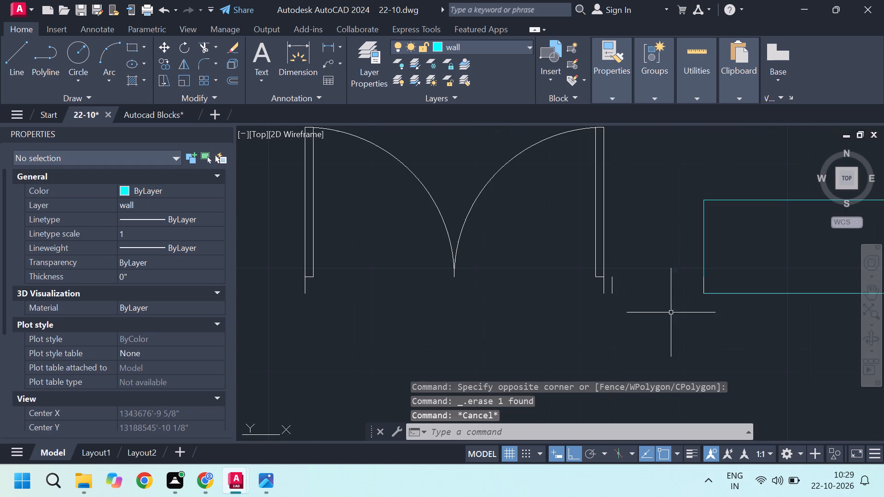
{"action": "left_click_drag", "start_coordinate": [658, 306], "coordinate": [654, 304]}
{"action": "left_click", "coordinate": [611, 261]}
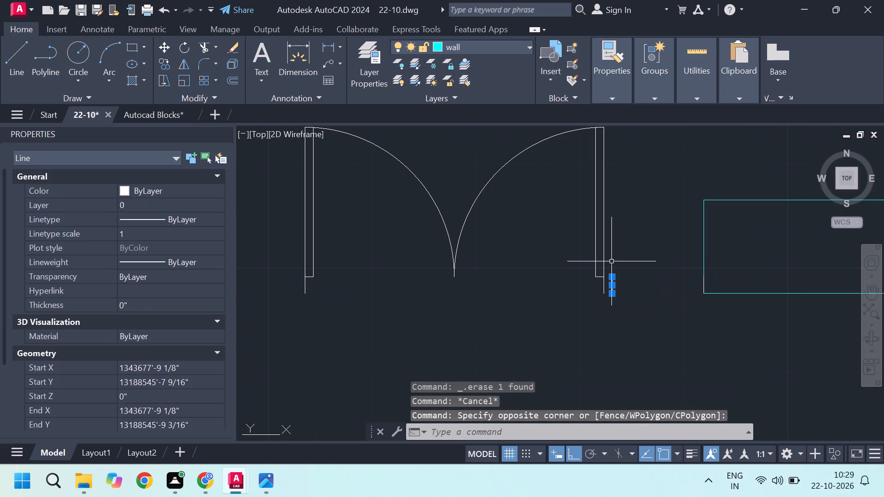
{"action": "key", "text": "Delete"}
Group all the remaining lines and arcs of the double door.
{"action": "scroll", "coordinate": [661, 293], "scroll_direction": "down", "scroll_amount": 2}
{"action": "scroll", "coordinate": [468, 281], "scroll_direction": "up", "scroll_amount": 1}
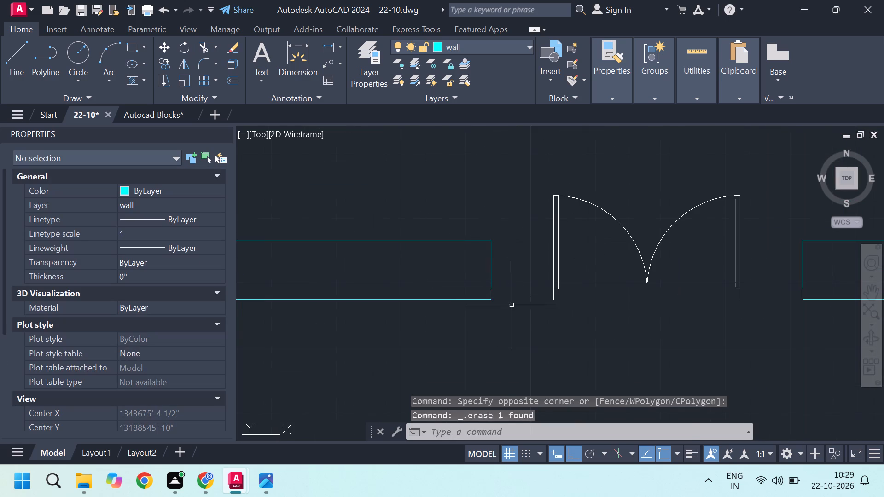
{"action": "scroll", "coordinate": [512, 305], "scroll_direction": "down", "scroll_amount": 2}
{"action": "left_click", "coordinate": [515, 245]}
{"action": "left_click", "coordinate": [617, 333]}
{"action": "scroll", "coordinate": [601, 323], "scroll_direction": "up", "scroll_amount": 1}
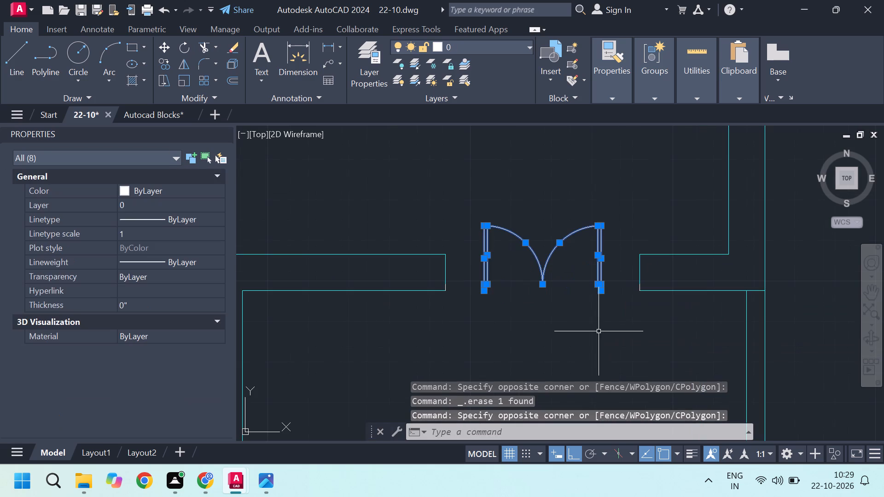
{"action": "key", "text": "g"}
{"action": "key", "text": "Return"}
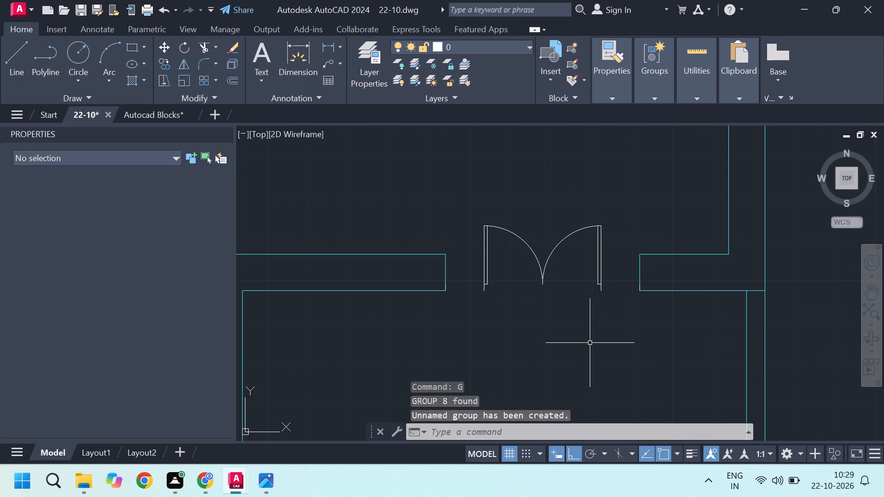
Scale the double door group by reference from its lower-left endpoint, using its trimmed overall width and a new length of 4'.
{"action": "left_click", "coordinate": [496, 228]}
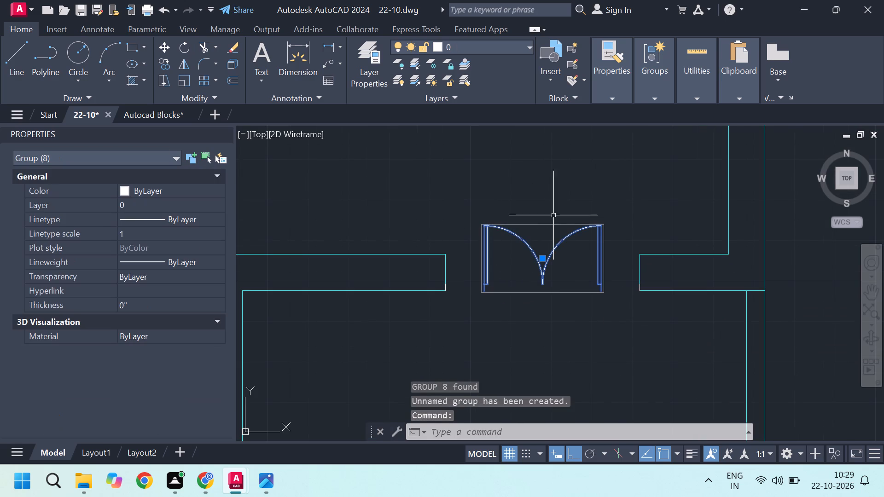
{"action": "type", "text": "sc"}
{"action": "key", "text": "Return"}
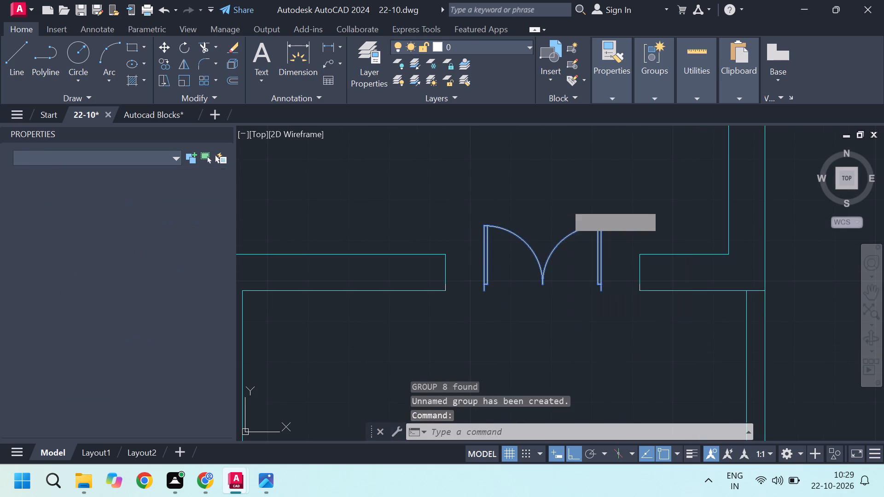
{"action": "scroll", "coordinate": [494, 274], "scroll_direction": "up", "scroll_amount": 3}
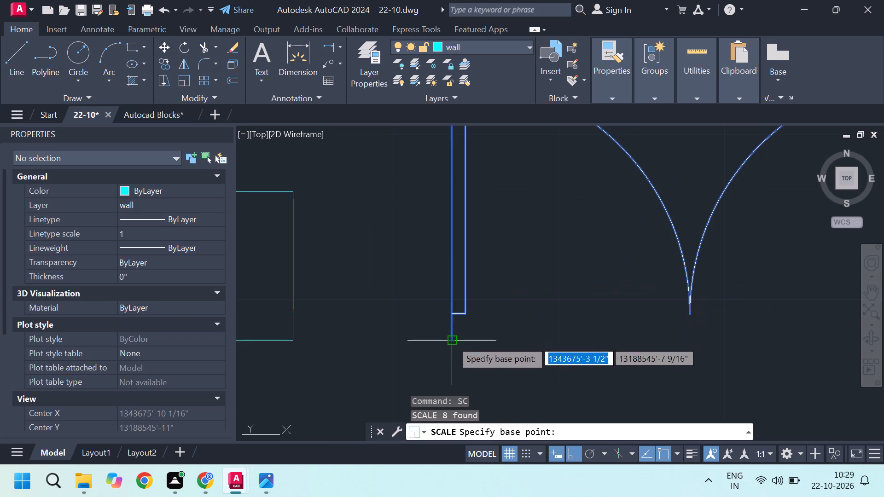
{"action": "left_click", "coordinate": [452, 340]}
{"action": "key", "text": "4"}
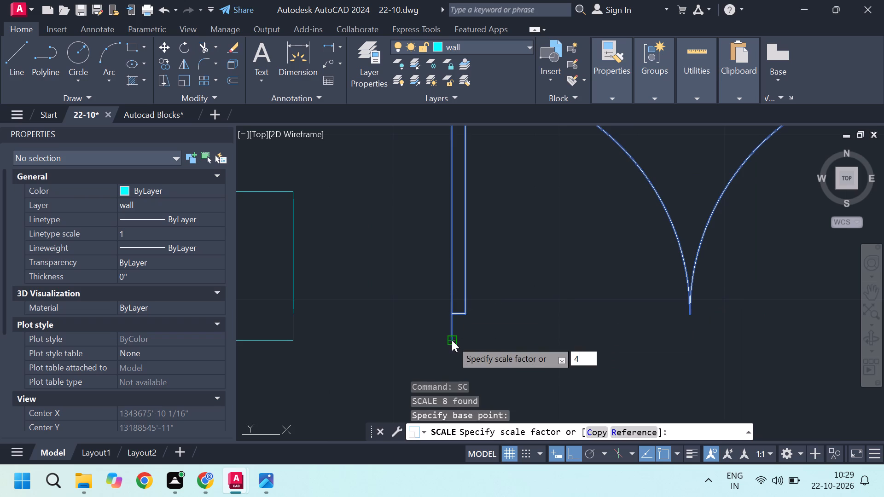
{"action": "key", "text": "BackSpace"}
{"action": "key", "text": "r"}
{"action": "key", "text": "Return"}
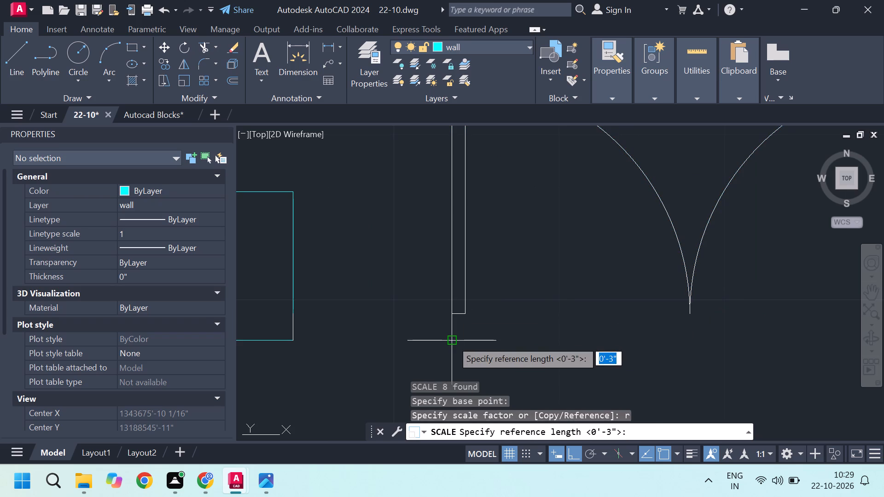
{"action": "left_click", "coordinate": [451, 338]}
{"action": "scroll", "coordinate": [450, 338], "scroll_direction": "down", "scroll_amount": 4}
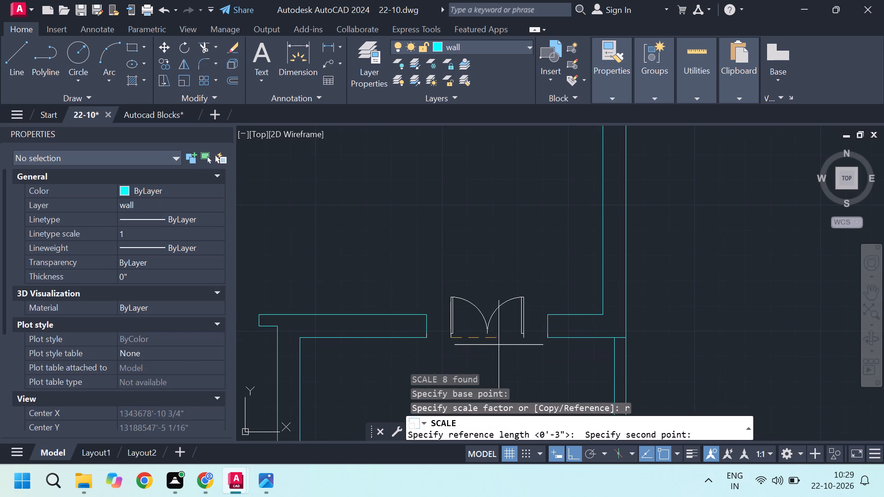
{"action": "scroll", "coordinate": [547, 349], "scroll_direction": "up", "scroll_amount": 3}
{"action": "left_click", "coordinate": [455, 309]}
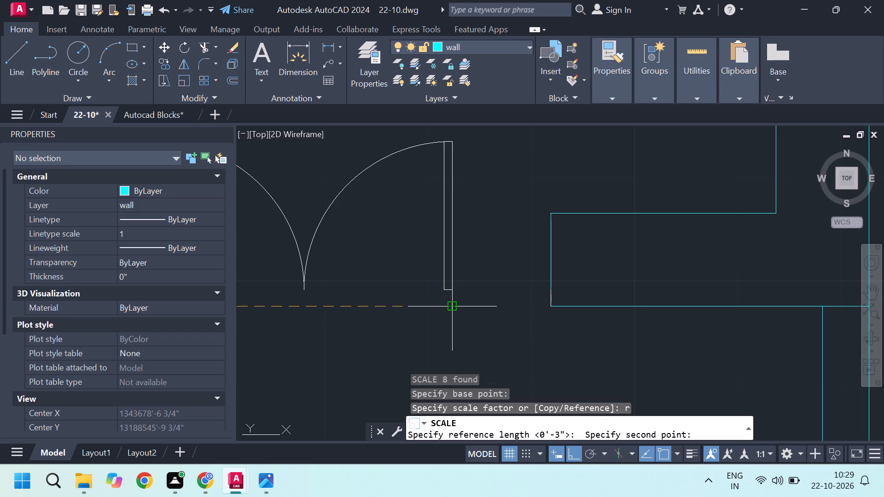
{"action": "type", "text": "4'"}
{"action": "key", "text": "Return"}
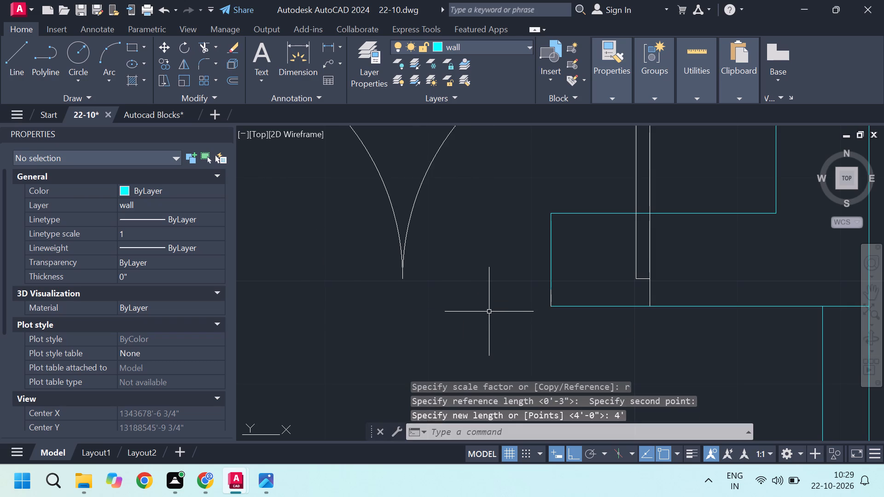
Move the double door group from its lower-left endpoint to the lower corner of the wall end west of the opening.
{"action": "scroll", "coordinate": [336, 337], "scroll_direction": "down", "scroll_amount": 3}
{"action": "scroll", "coordinate": [276, 336], "scroll_direction": "up", "scroll_amount": 2}
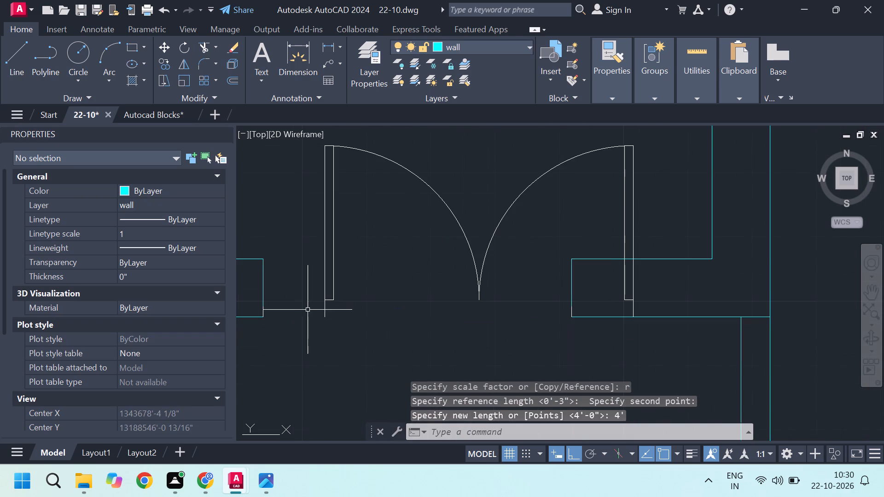
{"action": "left_click", "coordinate": [323, 289]}
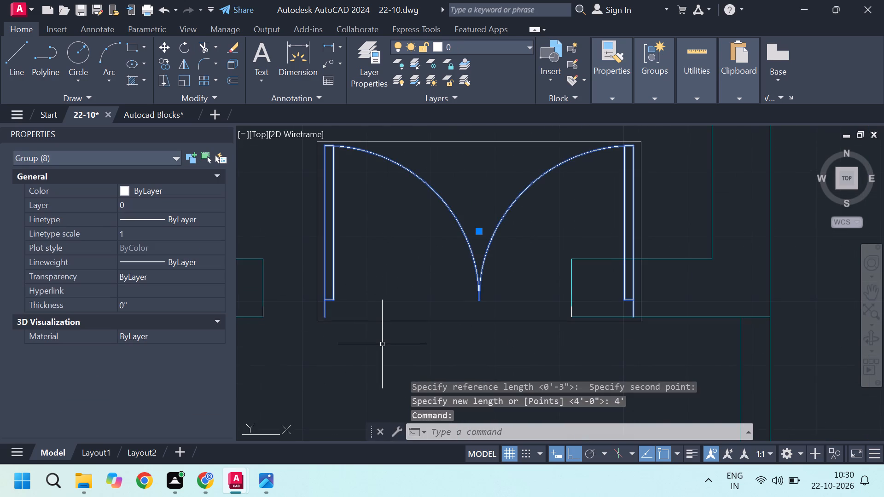
{"action": "key", "text": "m"}
{"action": "key", "text": "Return"}
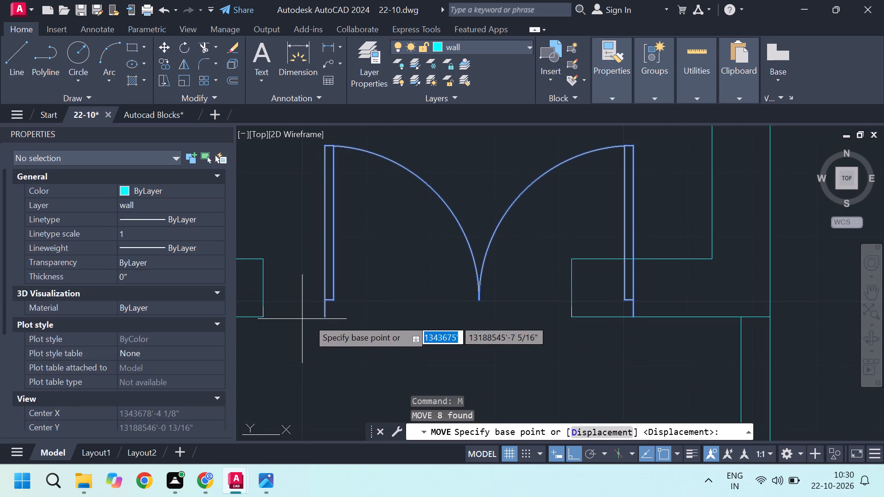
{"action": "left_click", "coordinate": [323, 318]}
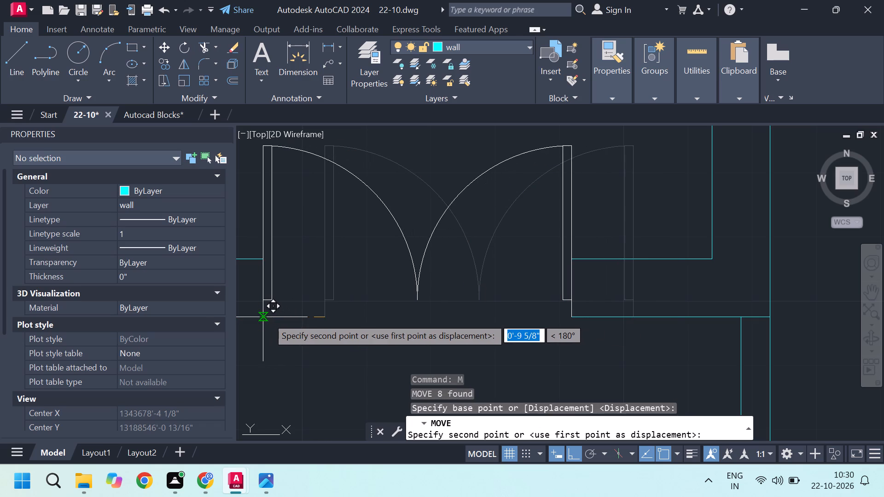
{"action": "left_click", "coordinate": [267, 317]}
{"action": "key", "text": "Escape"}
Assign the double door group in the 4' opening to the door layer.
{"action": "scroll", "coordinate": [380, 333], "scroll_direction": "down", "scroll_amount": 2}
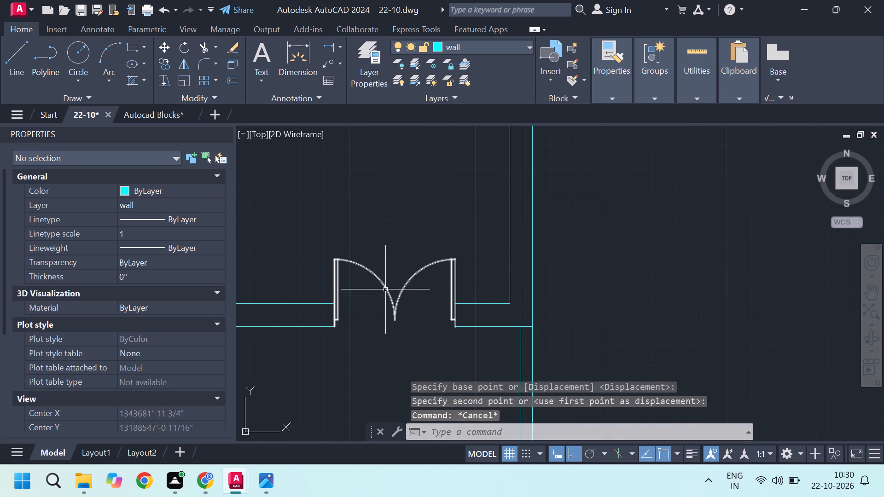
{"action": "left_click", "coordinate": [385, 289]}
{"action": "left_click", "coordinate": [161, 203]}
{"action": "left_click", "coordinate": [161, 203]}
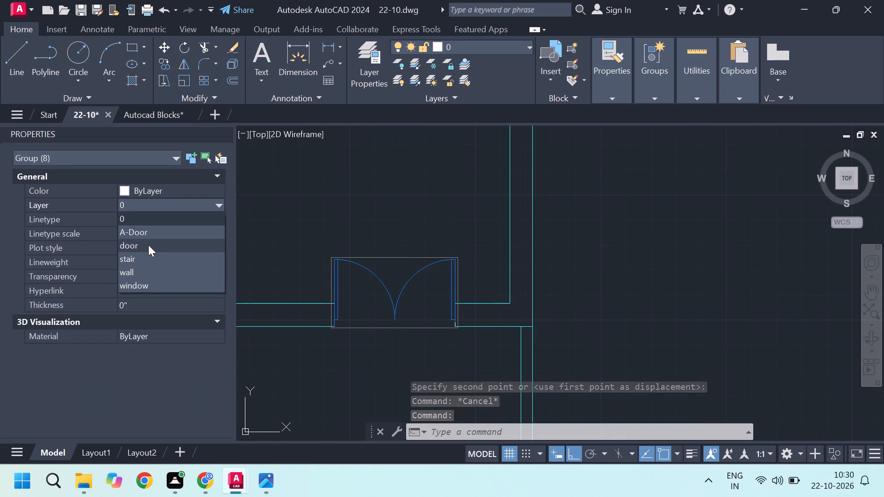
{"action": "left_click", "coordinate": [148, 245]}
{"action": "key", "text": "Escape"}
{"action": "key", "text": "Escape"}
Delete the spare single door block lying outside the floor plan, east of the outer wall.
{"action": "scroll", "coordinate": [423, 255], "scroll_direction": "down", "scroll_amount": 2}
{"action": "scroll", "coordinate": [592, 287], "scroll_direction": "down", "scroll_amount": 2}
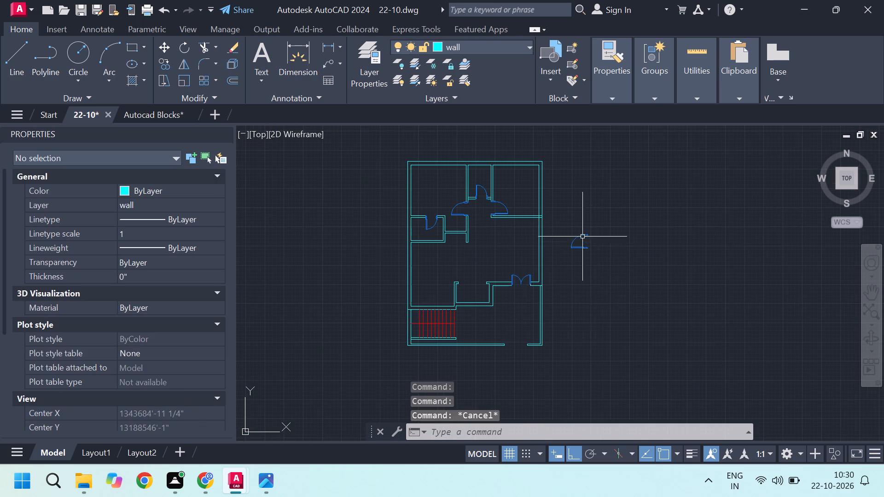
{"action": "scroll", "coordinate": [571, 225], "scroll_direction": "up", "scroll_amount": 1}
{"action": "left_click", "coordinate": [561, 218]}
{"action": "left_click", "coordinate": [623, 286]}
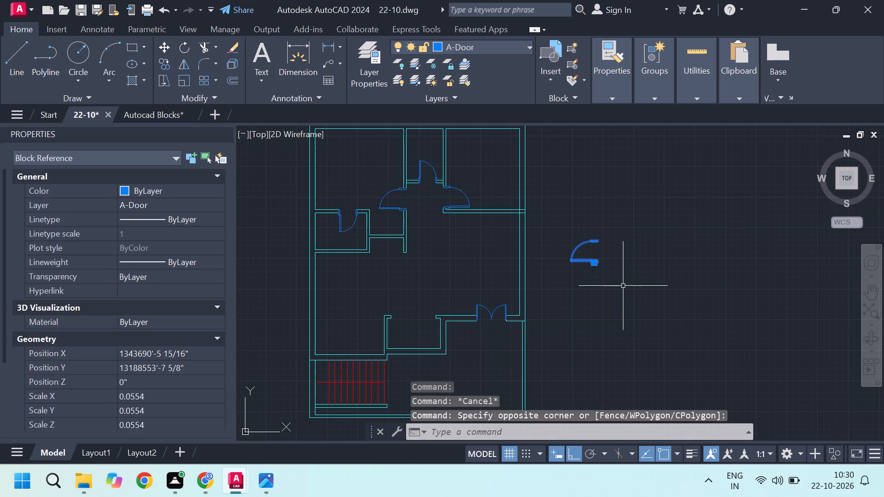
{"action": "key", "text": "Delete"}
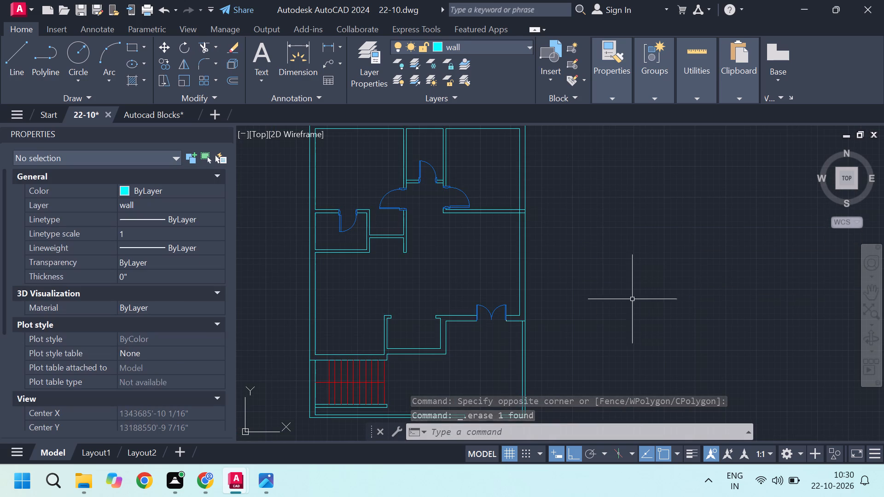
Draw a rectangle 4' long and 9" wide in the empty space east of the floor plan.
{"action": "scroll", "coordinate": [615, 306], "scroll_direction": "down", "scroll_amount": 2}
{"action": "scroll", "coordinate": [611, 250], "scroll_direction": "up", "scroll_amount": 2}
{"action": "middle_click_drag", "start_coordinate": [623, 306], "coordinate": [559, 299]}
{"action": "scroll", "coordinate": [547, 289], "scroll_direction": "up", "scroll_amount": 1}
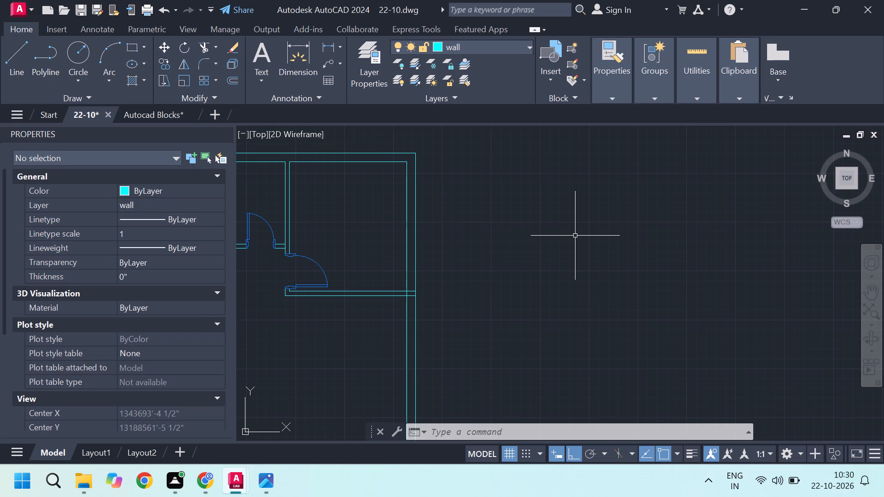
{"action": "key", "text": "r"}
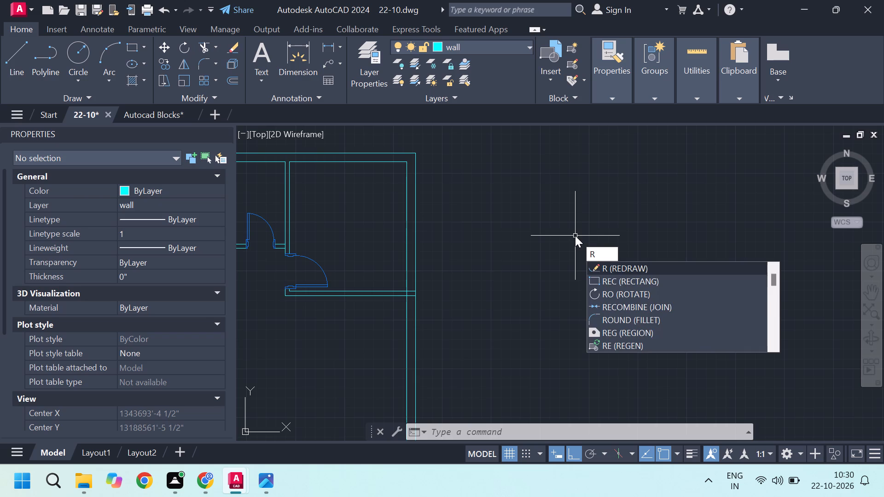
{"action": "left_click", "coordinate": [641, 283]}
{"action": "left_click", "coordinate": [566, 238]}
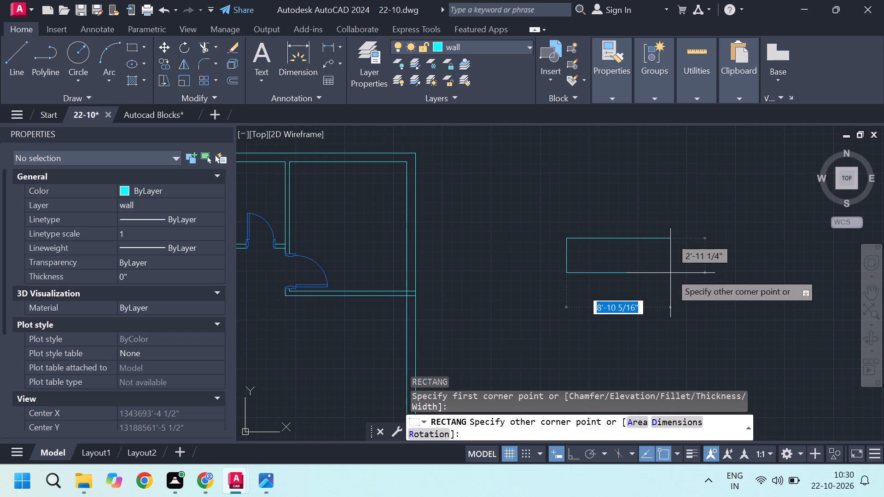
{"action": "key", "text": "d"}
{"action": "key", "text": "Return"}
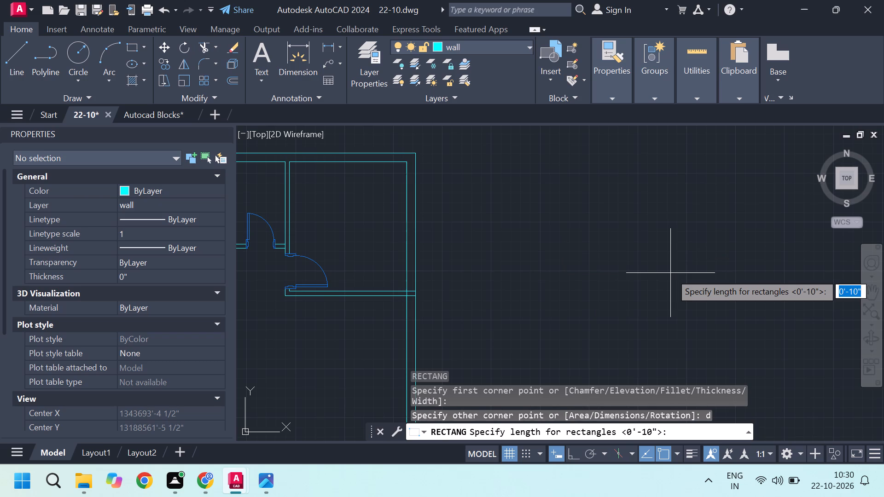
{"action": "key", "text": "4"}
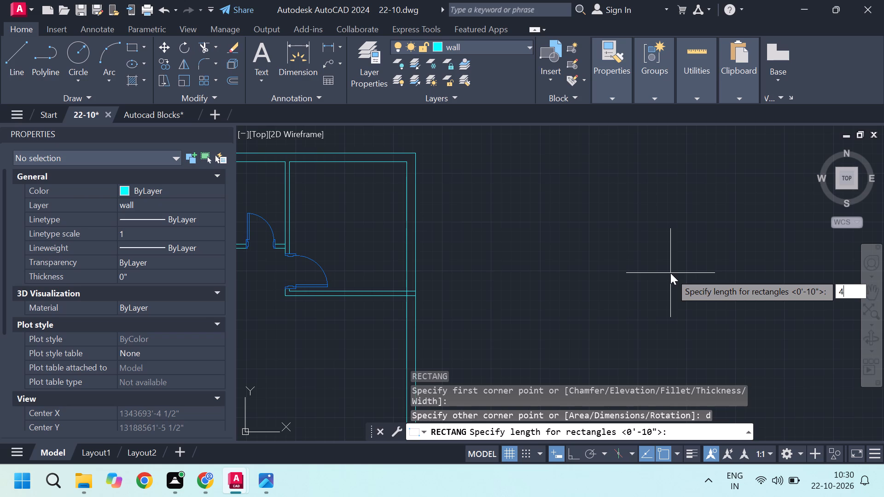
{"action": "key", "text": "apostrophe"}
{"action": "key", "text": "Return"}
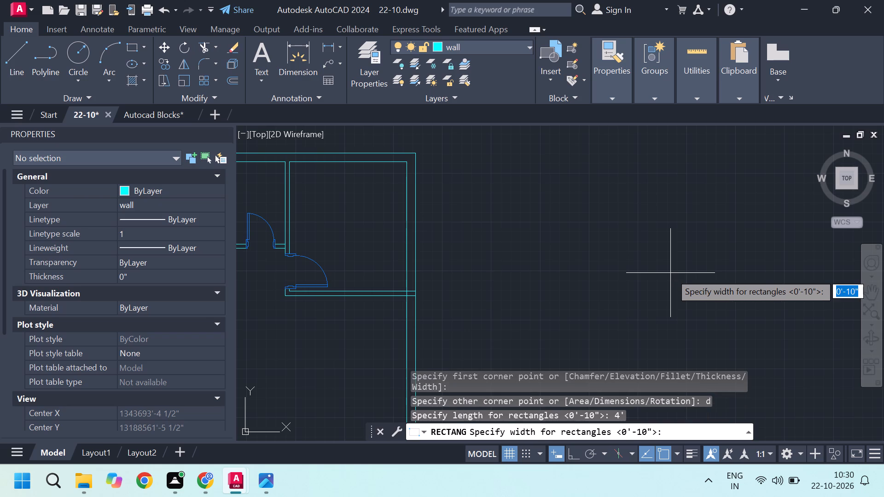
{"action": "key", "text": "9"}
{"action": "key", "text": "Return"}
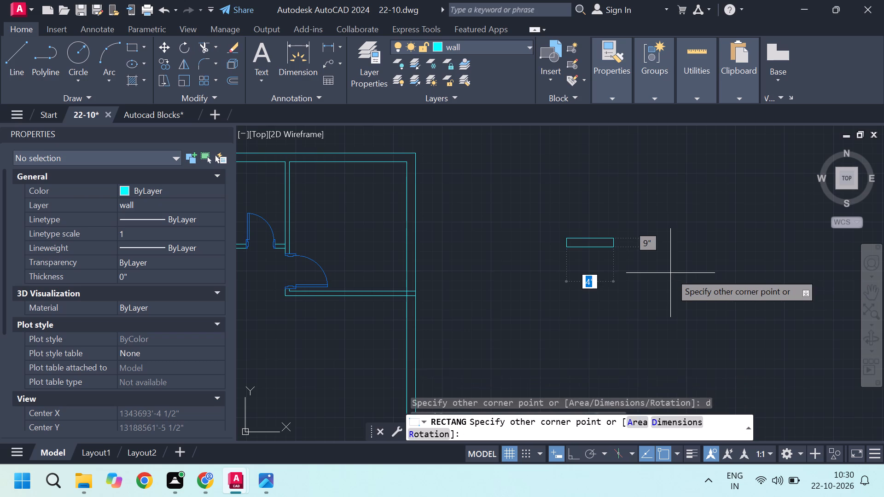
{"action": "left_click", "coordinate": [670, 273]}
Explode the 4' by 9" rectangle into separate lines.
{"action": "scroll", "coordinate": [605, 245], "scroll_direction": "up", "scroll_amount": 3}
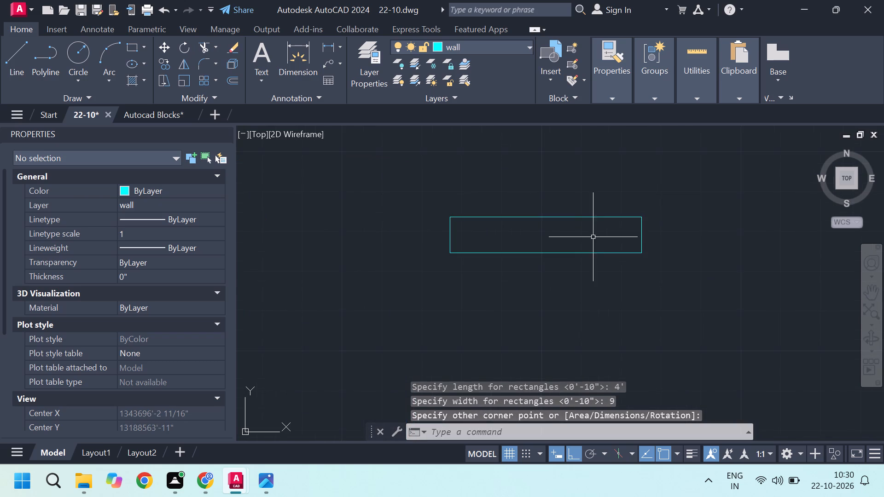
{"action": "scroll", "coordinate": [584, 230], "scroll_direction": "up", "scroll_amount": 2}
{"action": "scroll", "coordinate": [632, 231], "scroll_direction": "down", "scroll_amount": 2}
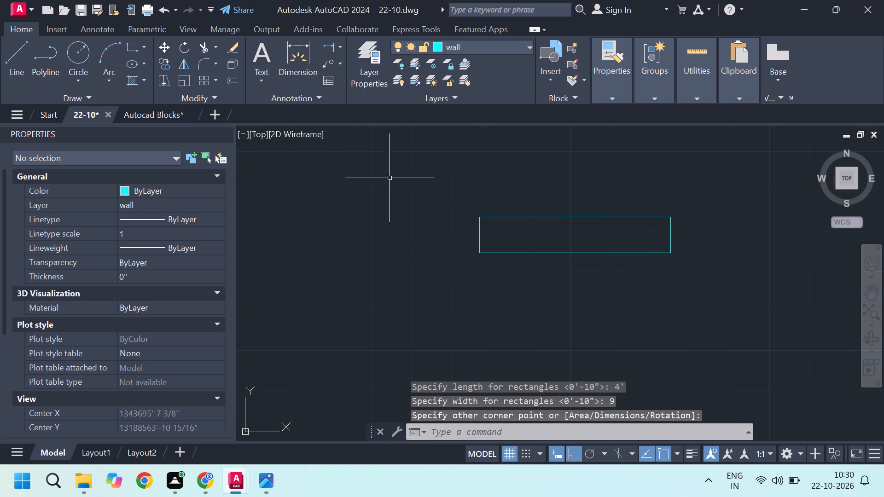
{"action": "left_click", "coordinate": [427, 185]}
{"action": "left_click", "coordinate": [731, 295]}
{"action": "scroll", "coordinate": [681, 264], "scroll_direction": "up", "scroll_amount": 2}
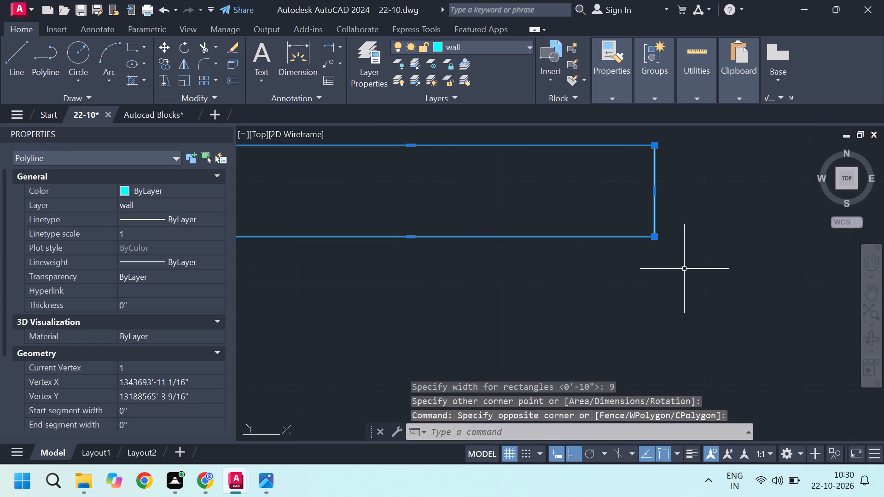
{"action": "scroll", "coordinate": [693, 285], "scroll_direction": "down", "scroll_amount": 2}
{"action": "type", "text": "ex"}
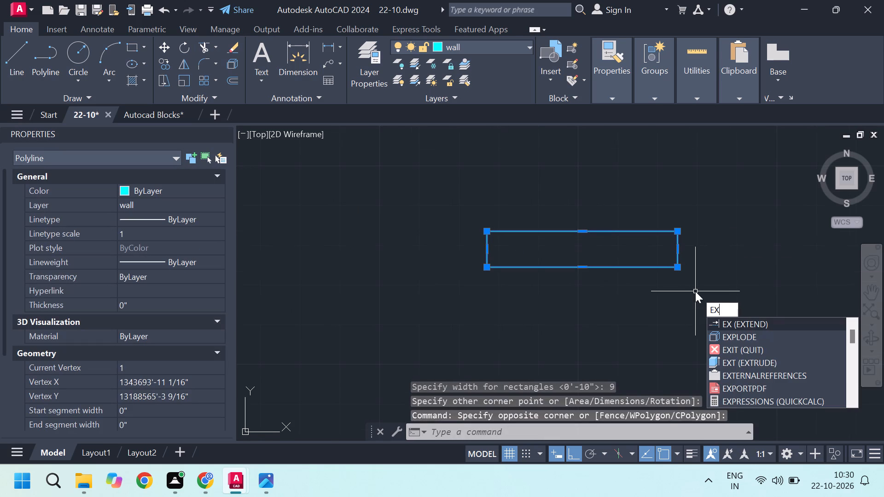
{"action": "key", "text": "Down"}
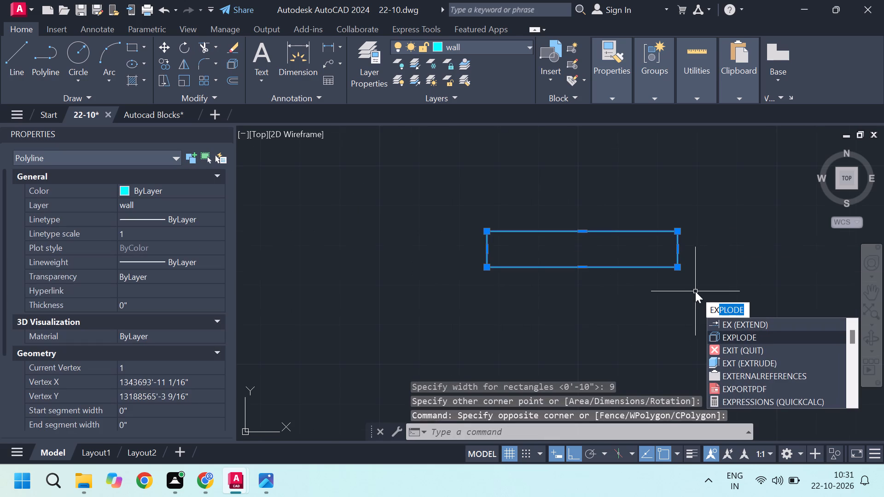
{"action": "key", "text": "Return"}
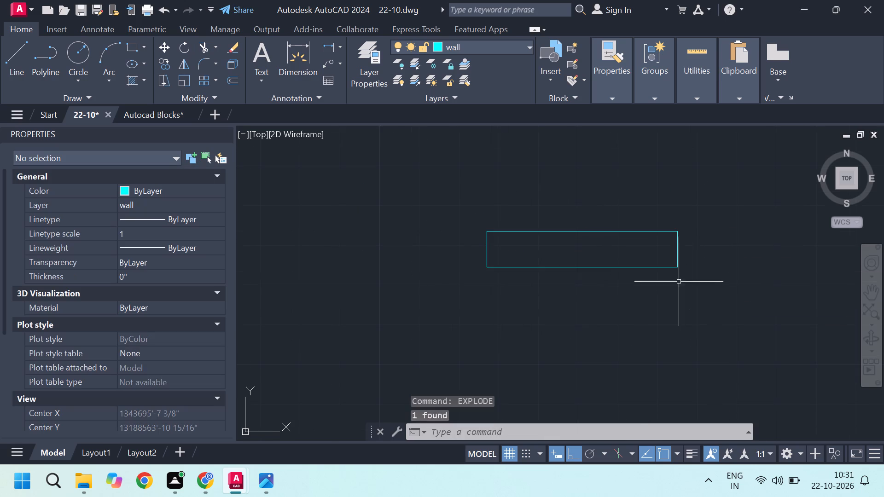
Offset both short end lines of the rectangle inward by 1".
{"action": "scroll", "coordinate": [612, 225], "scroll_direction": "up", "scroll_amount": 1}
{"action": "left_click", "coordinate": [719, 254]}
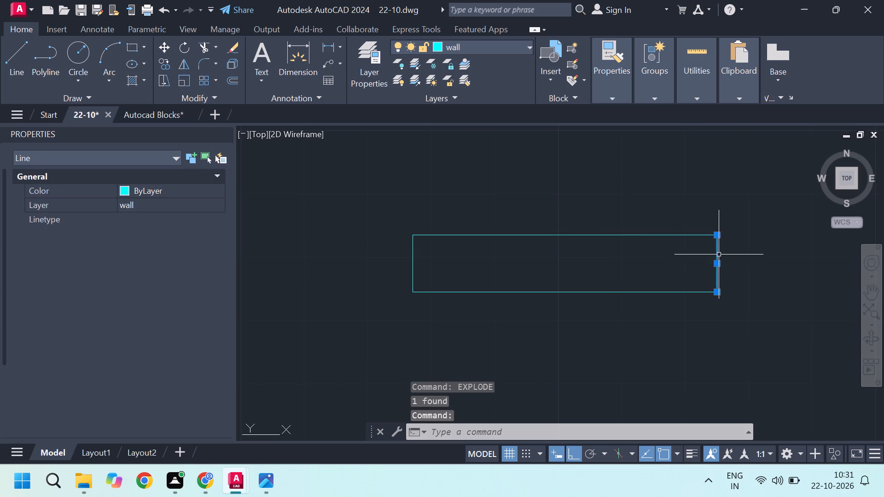
{"action": "key", "text": "o"}
{"action": "key", "text": "Return"}
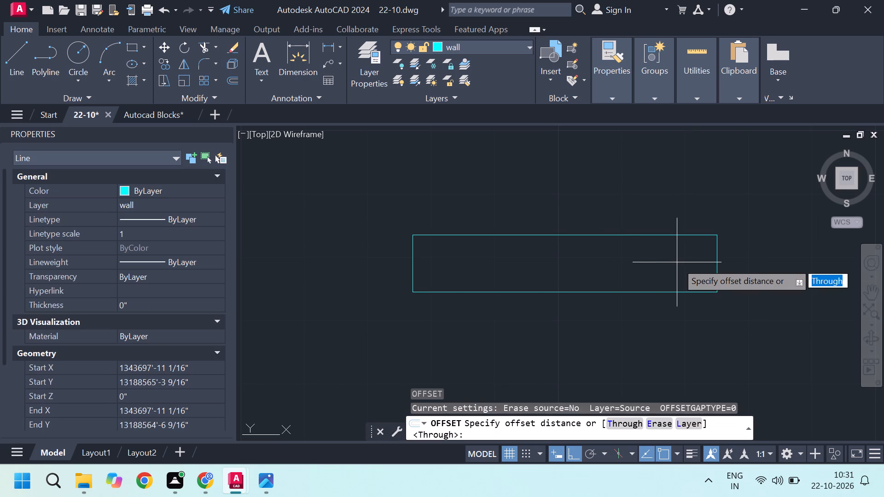
{"action": "key", "text": "t"}
{"action": "key", "text": "Return"}
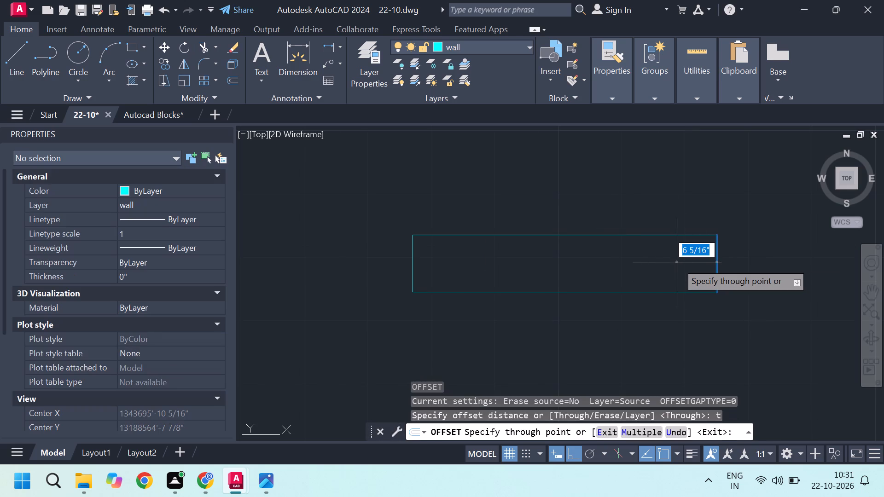
{"action": "key", "text": "1"}
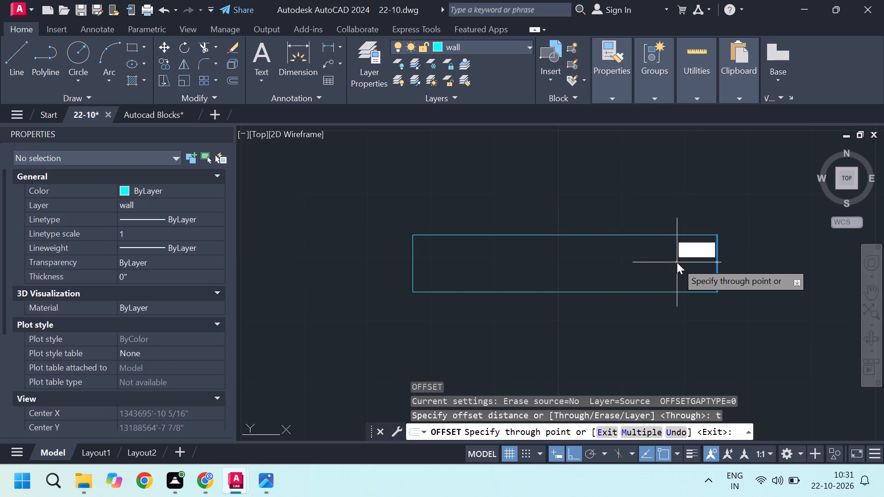
{"action": "key", "text": "Return"}
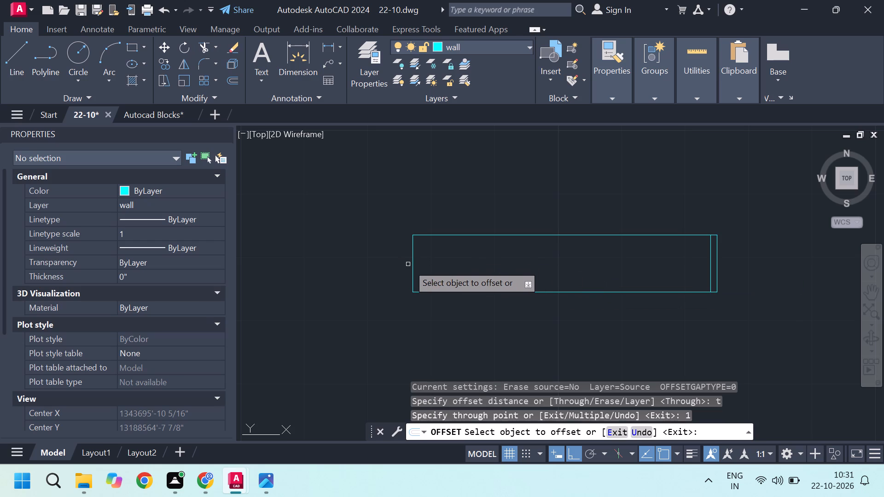
{"action": "left_click", "coordinate": [411, 266]}
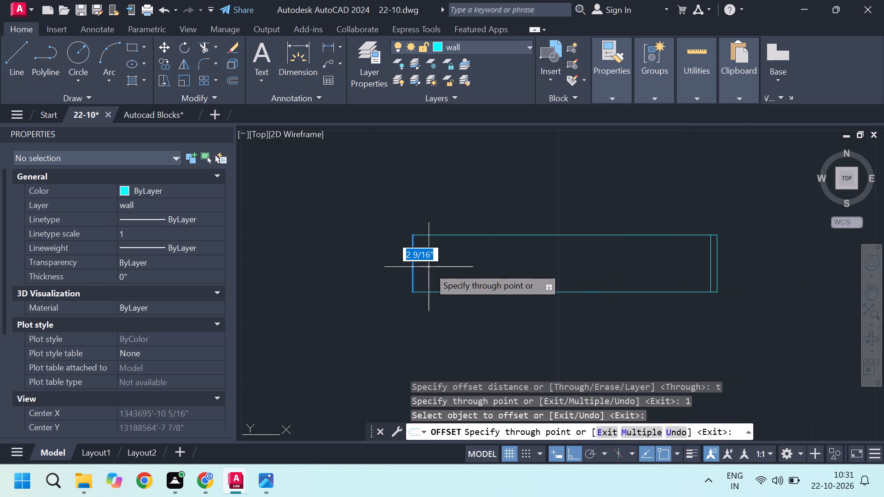
{"action": "key", "text": "1"}
{"action": "key", "text": "Return"}
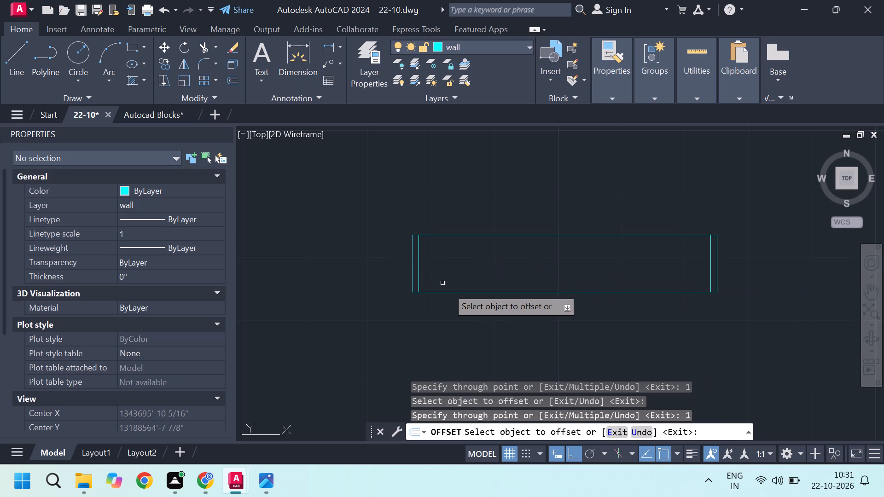
Offset the rectangle's lower long line through the midpoint of its west end to form a centre line.
{"action": "left_click", "coordinate": [469, 290]}
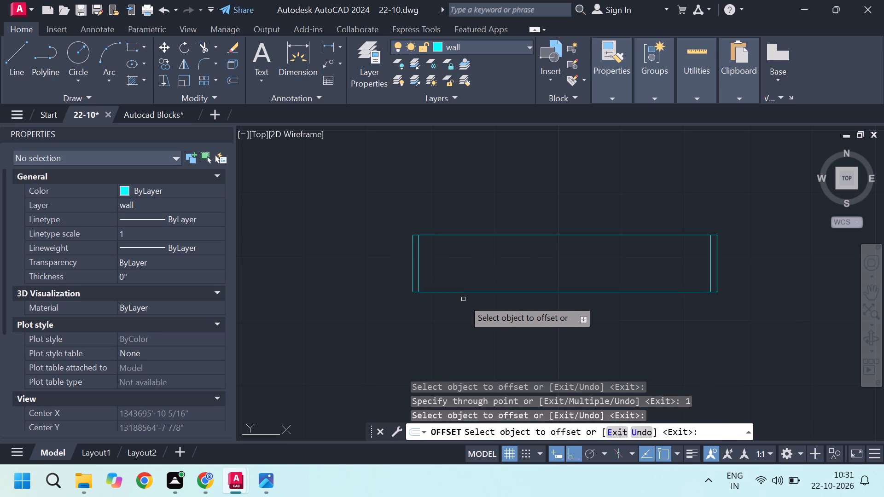
{"action": "left_click", "coordinate": [465, 291]}
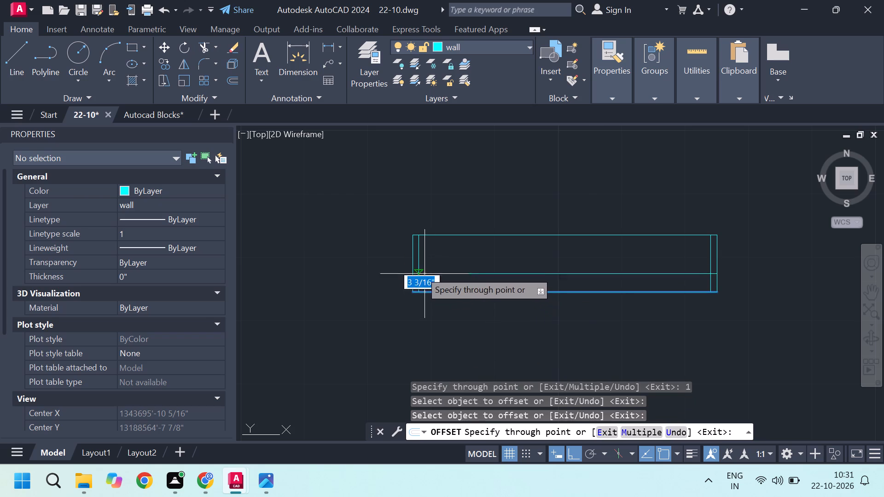
{"action": "scroll", "coordinate": [418, 270], "scroll_direction": "up", "scroll_amount": 2}
{"action": "left_click", "coordinate": [402, 255]}
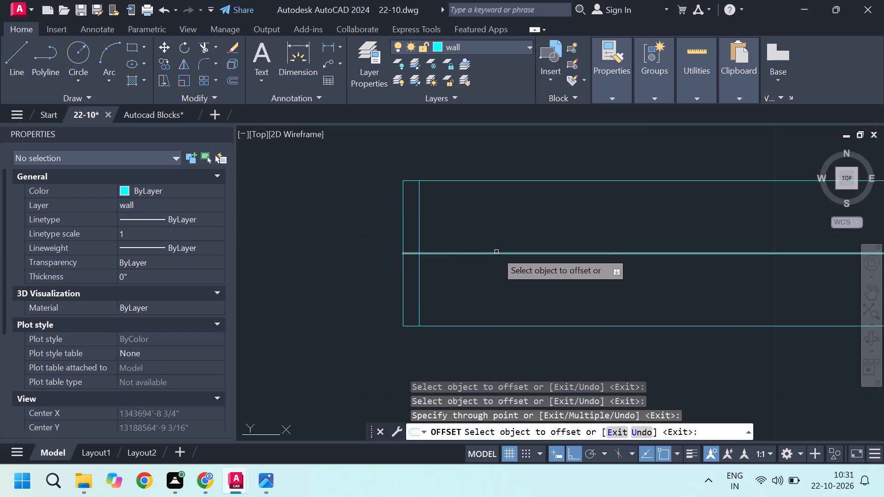
Offset the horizontal centre line by 0.5" to both its upper and lower sides.
{"action": "left_click", "coordinate": [498, 253]}
{"action": "type", "text": ".5"}
{"action": "key", "text": "Return"}
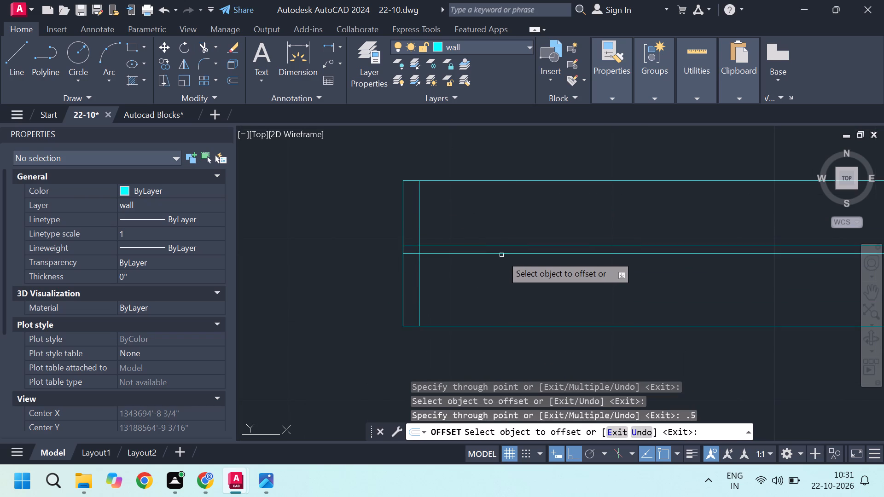
{"action": "left_click", "coordinate": [501, 254]}
{"action": "type", "text": ".5"}
{"action": "key", "text": "Return"}
{"action": "scroll", "coordinate": [497, 275], "scroll_direction": "up", "scroll_amount": 2}
{"action": "key", "text": "space"}
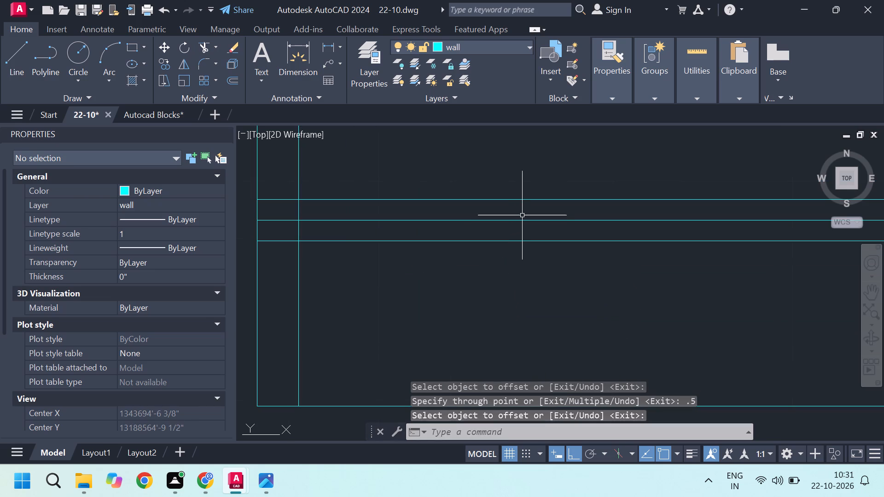
Erase the middle one of the three closely spaced horizontal lines inside the rectangle.
{"action": "left_click", "coordinate": [523, 221]}
{"action": "key", "text": "Delete"}
Group all eight lines of the 4' by 9" rectangular symbol.
{"action": "scroll", "coordinate": [517, 225], "scroll_direction": "down", "scroll_amount": 2}
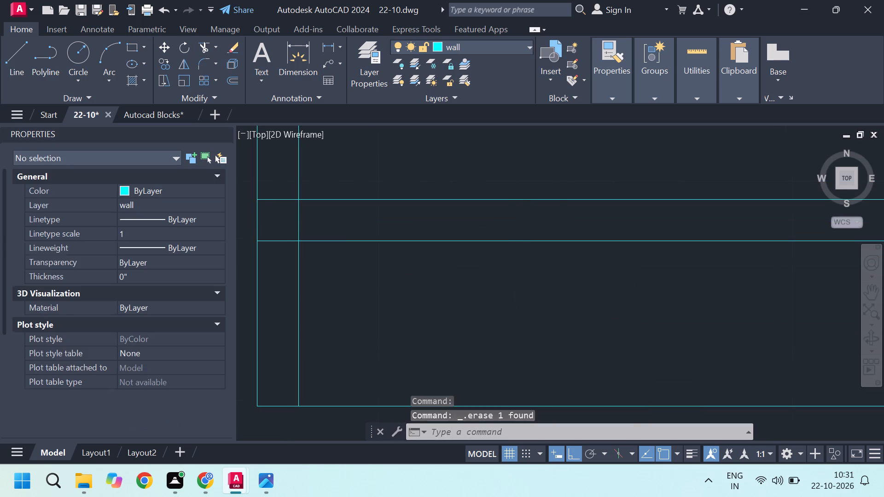
{"action": "scroll", "coordinate": [469, 238], "scroll_direction": "down", "scroll_amount": 2}
{"action": "scroll", "coordinate": [459, 229], "scroll_direction": "up", "scroll_amount": 1}
{"action": "middle_click_drag", "start_coordinate": [463, 242], "coordinate": [372, 259]}
{"action": "scroll", "coordinate": [384, 256], "scroll_direction": "down", "scroll_amount": 2}
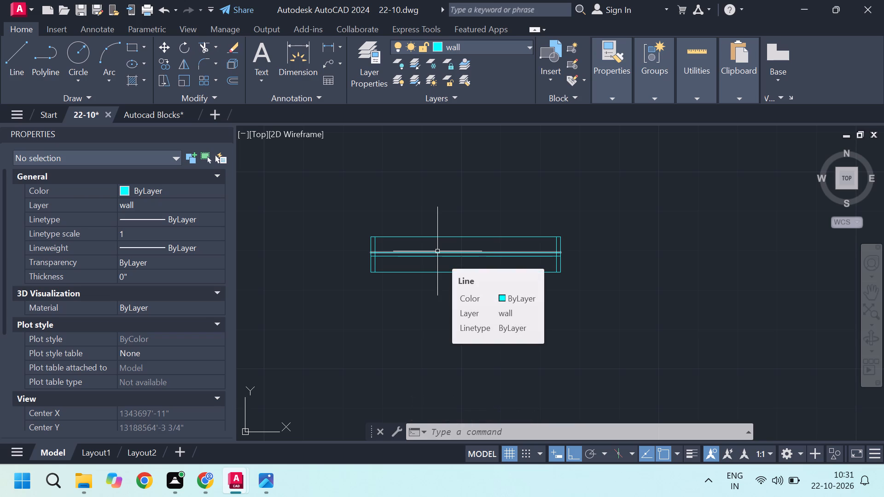
{"action": "scroll", "coordinate": [437, 252], "scroll_direction": "down", "scroll_amount": 2}
{"action": "scroll", "coordinate": [429, 249], "scroll_direction": "up", "scroll_amount": 2}
{"action": "scroll", "coordinate": [393, 229], "scroll_direction": "down", "scroll_amount": 2}
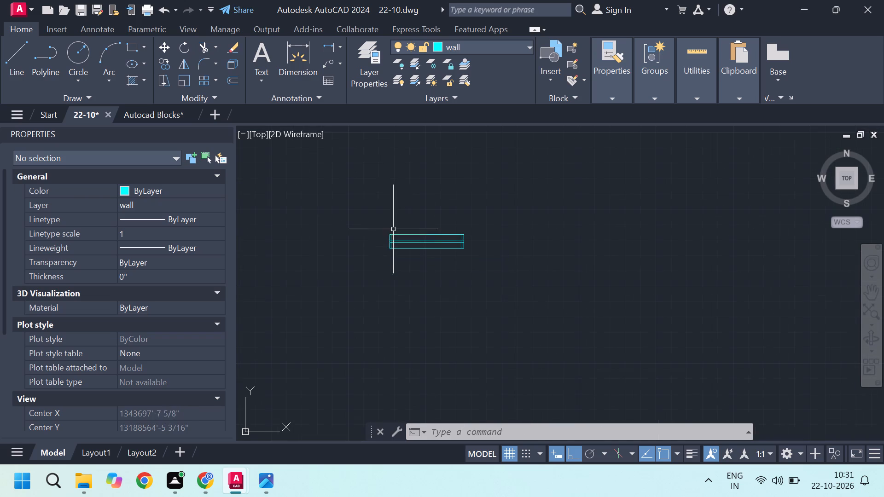
{"action": "left_click", "coordinate": [368, 220]}
{"action": "left_click", "coordinate": [491, 277]}
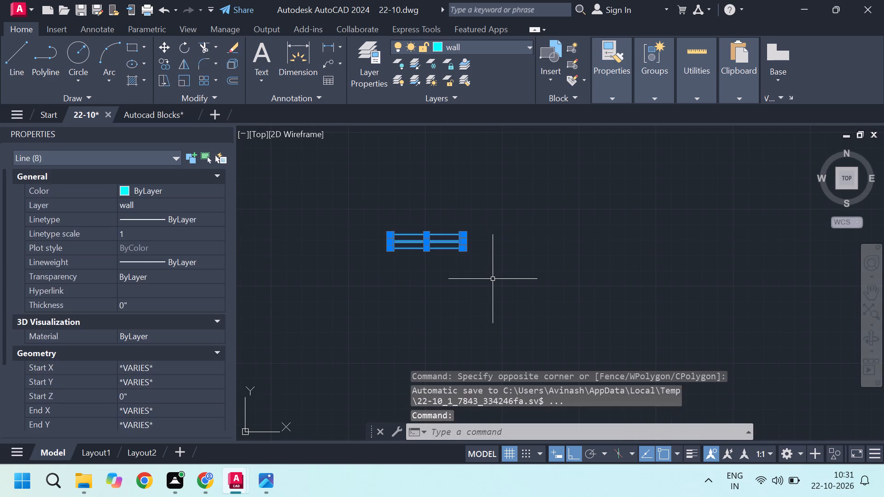
{"action": "key", "text": "g"}
{"action": "key", "text": "Return"}
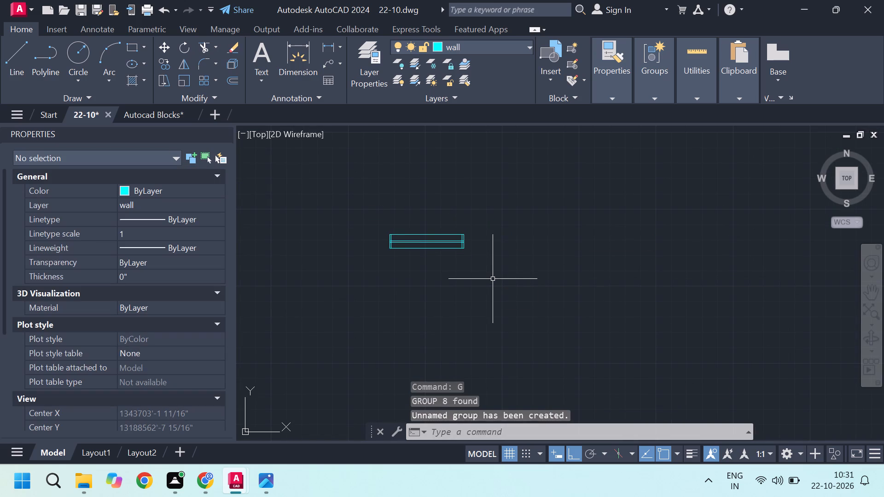
Copy the grouped 4' by 9" window symbol to a spot directly below the original.
{"action": "scroll", "coordinate": [523, 280], "scroll_direction": "down", "scroll_amount": 3}
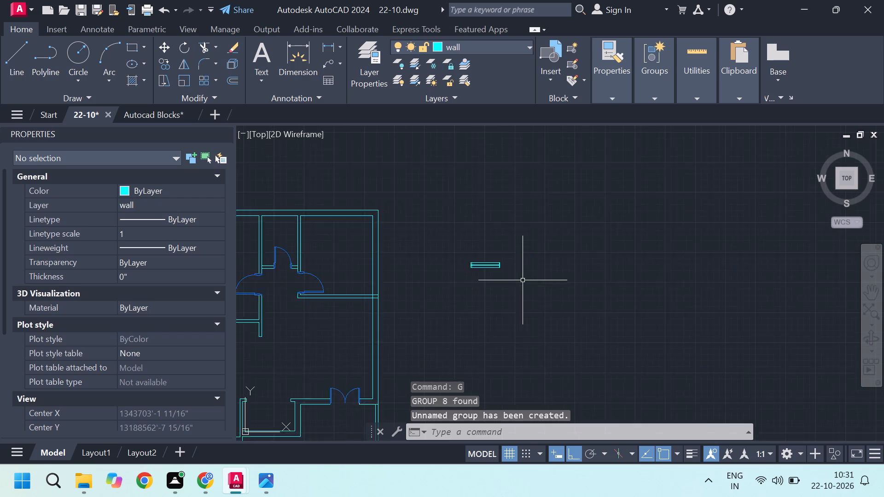
{"action": "scroll", "coordinate": [432, 254], "scroll_direction": "up", "scroll_amount": 2}
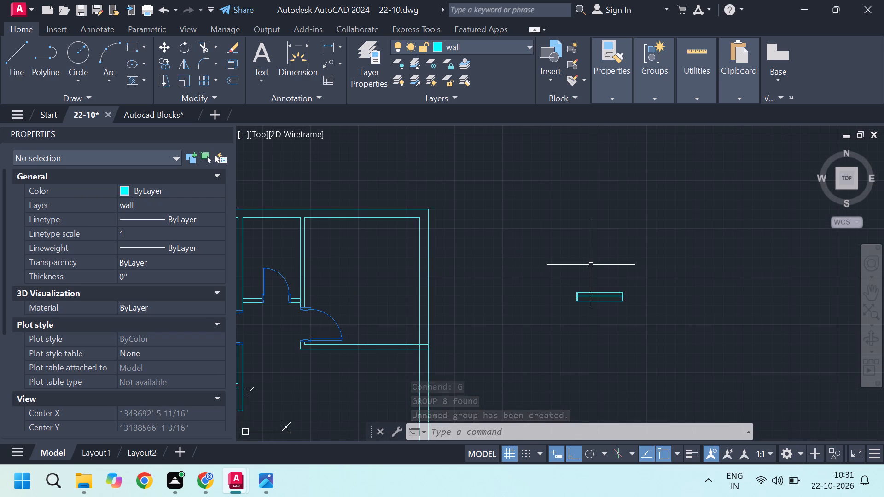
{"action": "scroll", "coordinate": [583, 271], "scroll_direction": "up", "scroll_amount": 1}
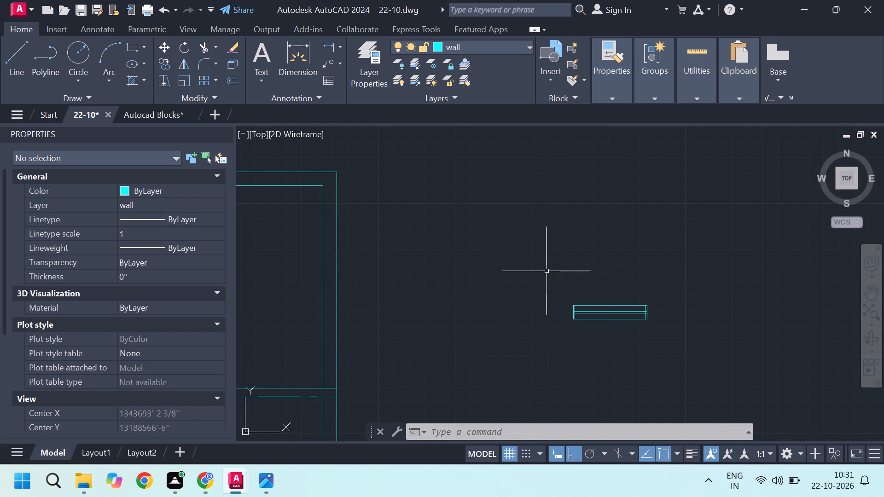
{"action": "left_click", "coordinate": [547, 271]}
{"action": "left_click", "coordinate": [665, 343]}
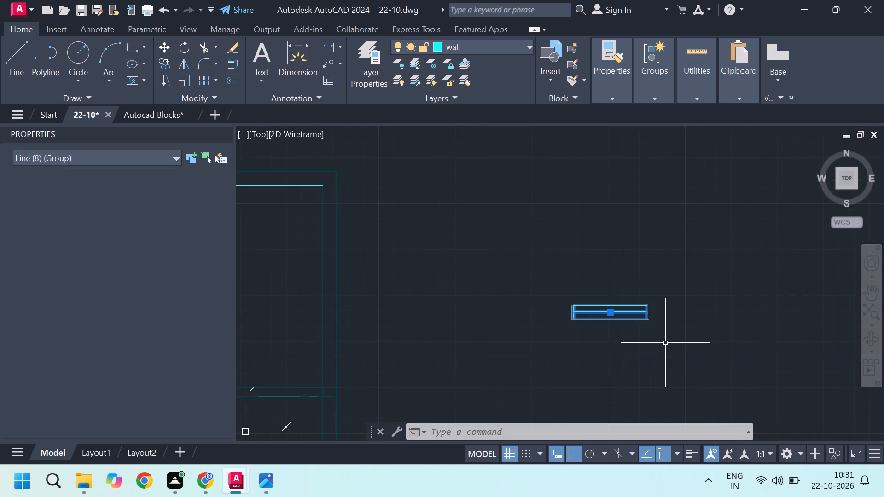
{"action": "scroll", "coordinate": [656, 329], "scroll_direction": "up", "scroll_amount": 3}
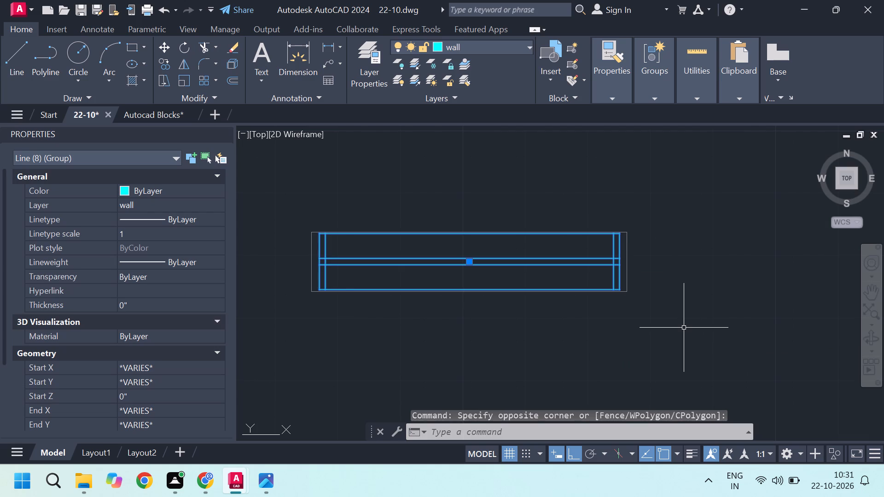
{"action": "type", "text": "co"}
{"action": "key", "text": "Return"}
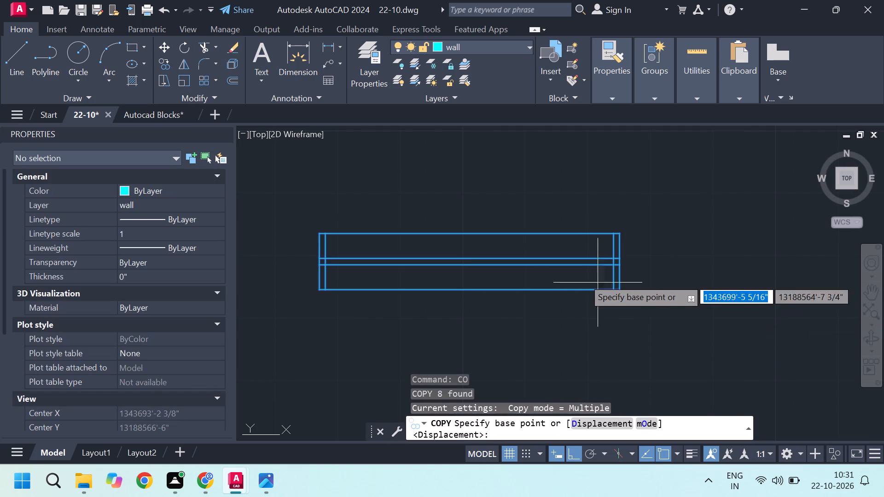
{"action": "left_click", "coordinate": [582, 264]}
{"action": "left_click", "coordinate": [508, 361]}
{"action": "key", "text": "Escape"}
Rotate the lower window copy by 270° about its southeast corner so that it stands vertically.
{"action": "scroll", "coordinate": [608, 277], "scroll_direction": "down", "scroll_amount": 4}
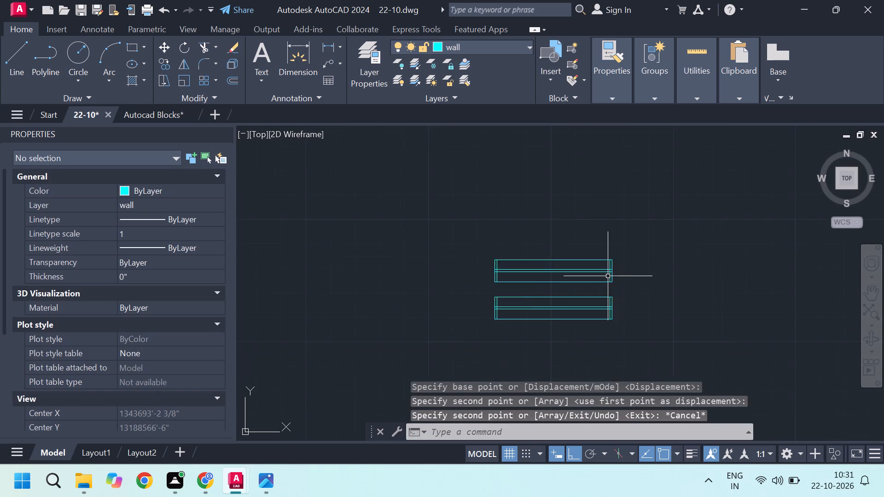
{"action": "scroll", "coordinate": [612, 315], "scroll_direction": "up", "scroll_amount": 3}
{"action": "left_click", "coordinate": [358, 179]}
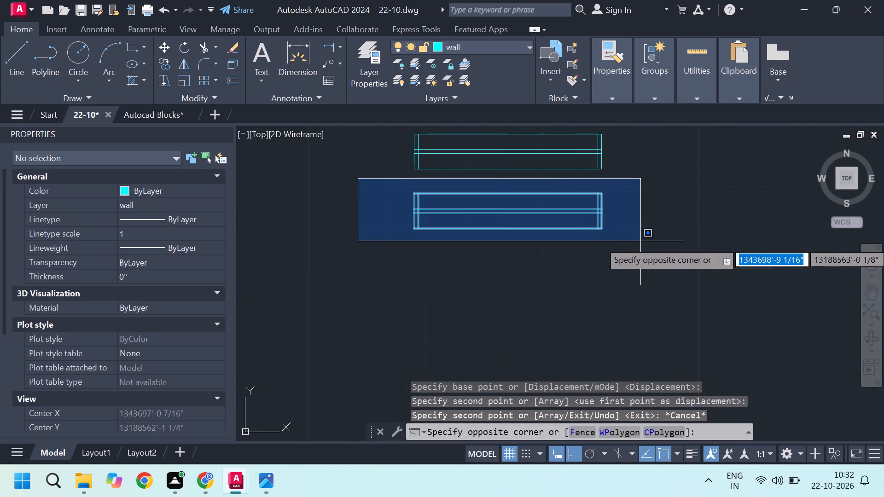
{"action": "left_click", "coordinate": [640, 241]}
{"action": "key", "text": "Escape"}
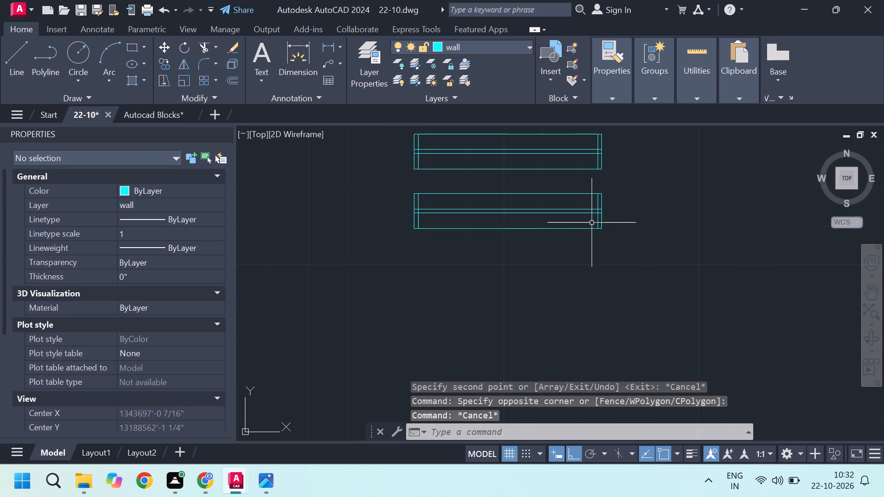
{"action": "left_click", "coordinate": [598, 214]}
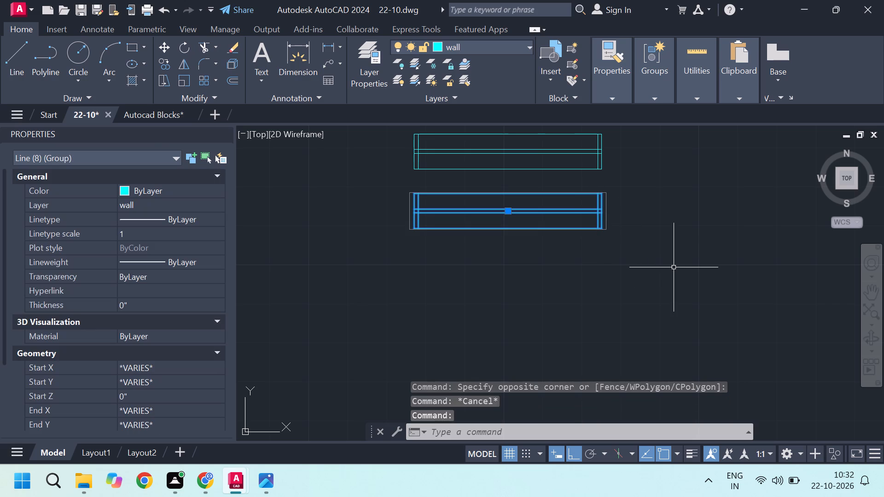
{"action": "type", "text": "ro"}
{"action": "key", "text": "Return"}
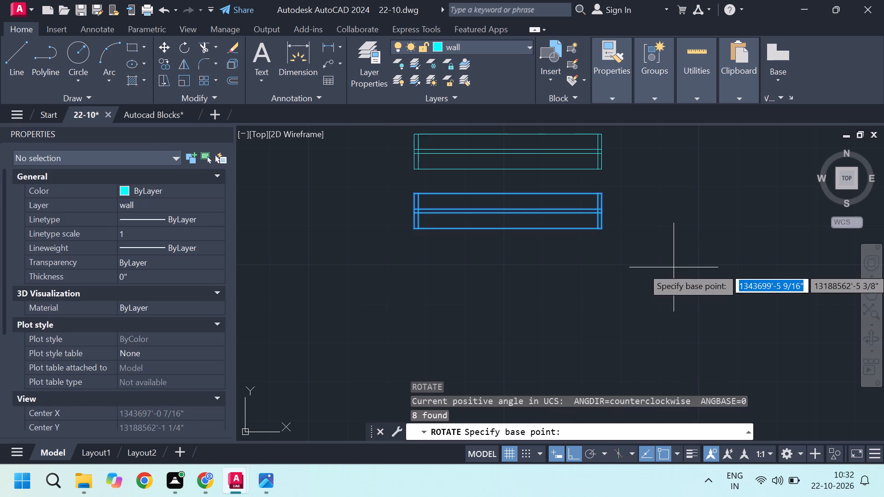
{"action": "scroll", "coordinate": [632, 251], "scroll_direction": "up", "scroll_amount": 2}
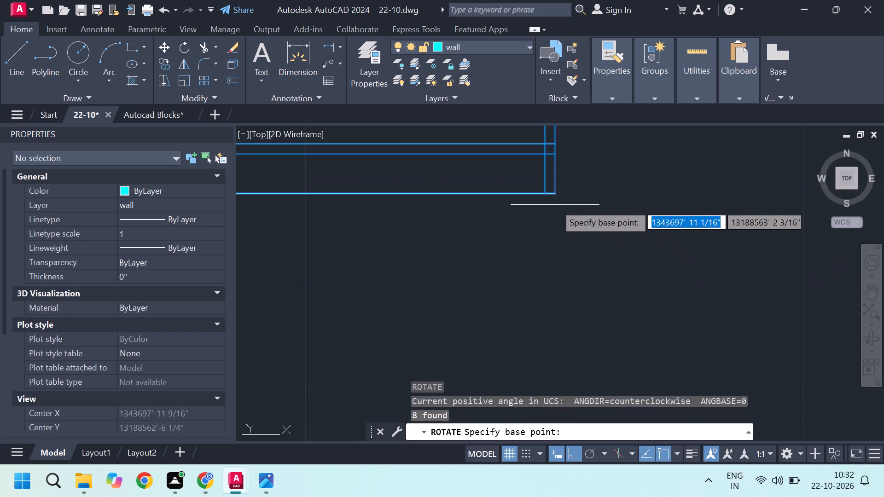
{"action": "left_click", "coordinate": [555, 196]}
{"action": "scroll", "coordinate": [588, 253], "scroll_direction": "down", "scroll_amount": 3}
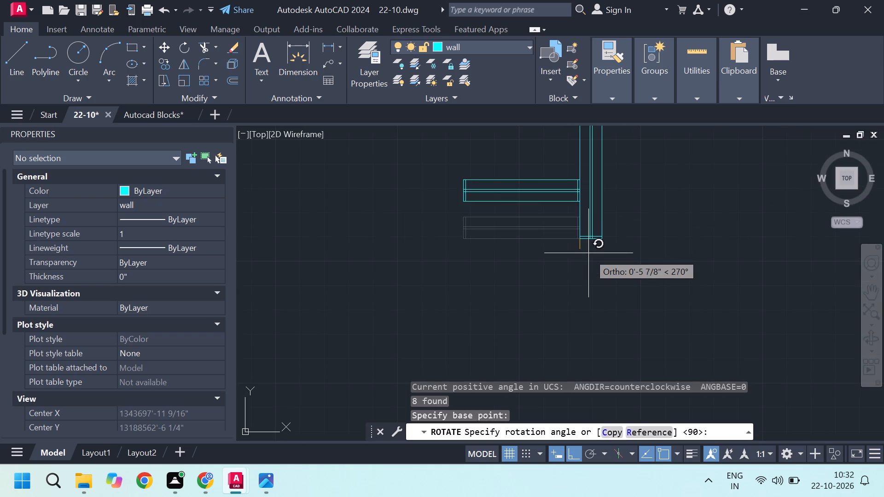
{"action": "left_click", "coordinate": [588, 253]}
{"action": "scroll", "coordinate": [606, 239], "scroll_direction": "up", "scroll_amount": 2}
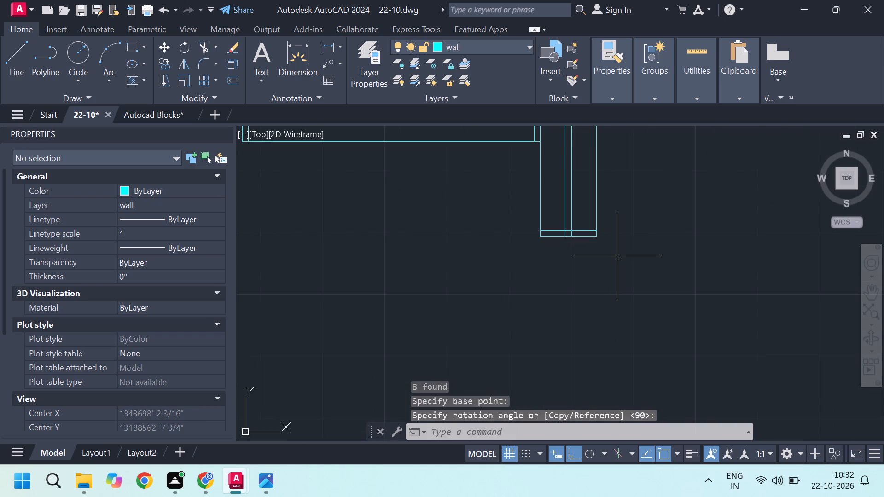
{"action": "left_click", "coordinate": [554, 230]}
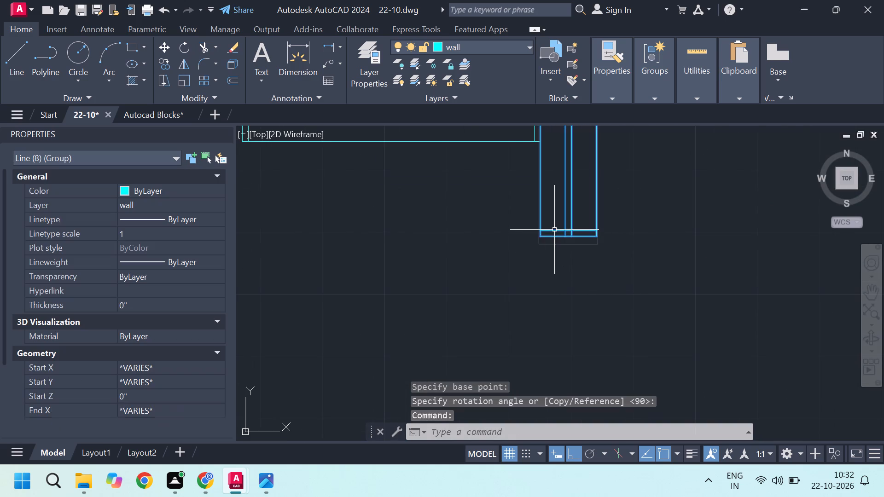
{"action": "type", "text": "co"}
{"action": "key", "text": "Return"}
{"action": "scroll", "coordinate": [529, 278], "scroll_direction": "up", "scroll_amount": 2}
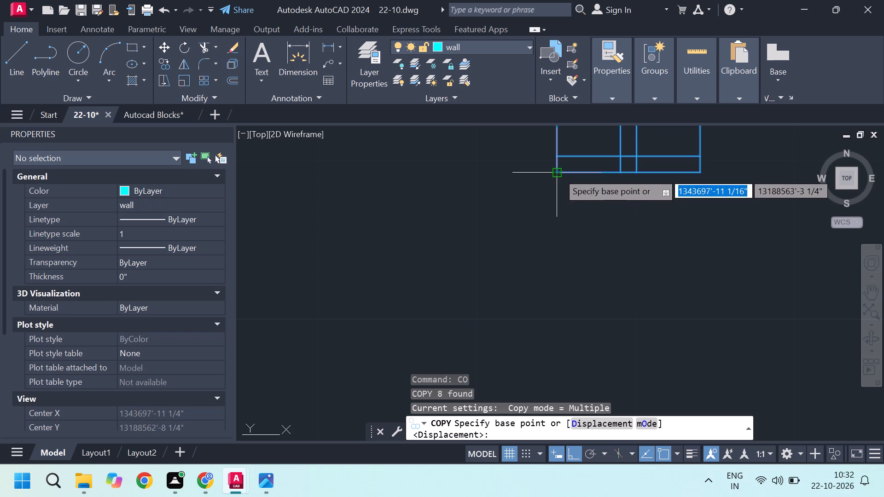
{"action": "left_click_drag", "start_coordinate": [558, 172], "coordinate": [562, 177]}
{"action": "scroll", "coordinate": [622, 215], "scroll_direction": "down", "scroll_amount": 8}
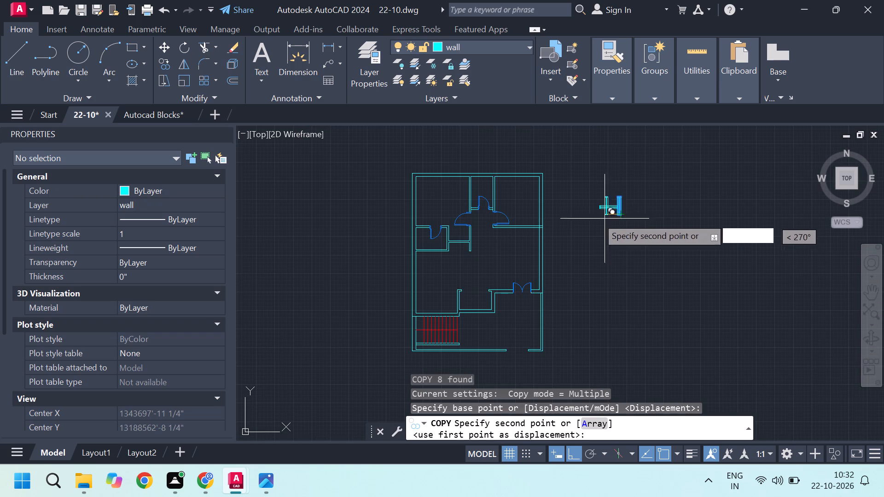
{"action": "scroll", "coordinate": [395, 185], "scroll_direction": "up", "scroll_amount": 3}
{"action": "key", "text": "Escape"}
Copy the vertical window by the midpoint of its east side into the outer west wall of the northwest room.
{"action": "scroll", "coordinate": [425, 195], "scroll_direction": "down", "scroll_amount": 1}
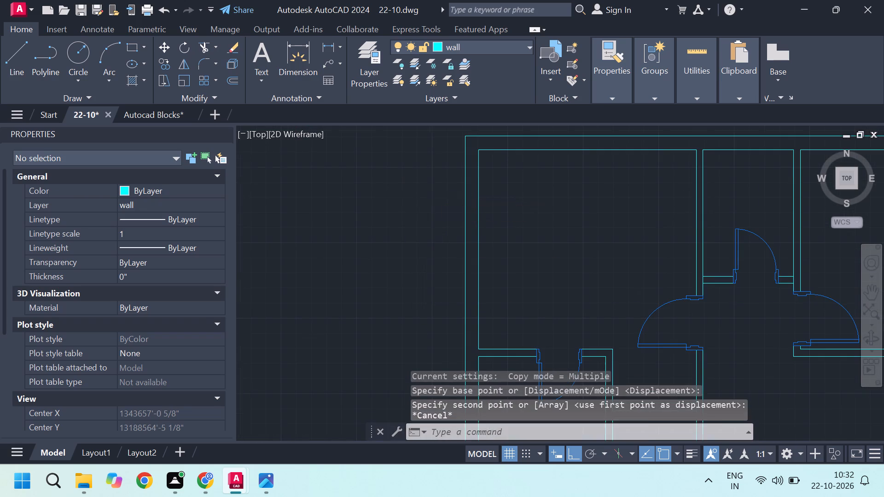
{"action": "scroll", "coordinate": [425, 195], "scroll_direction": "down", "scroll_amount": 1}
{"action": "scroll", "coordinate": [761, 222], "scroll_direction": "up", "scroll_amount": 3}
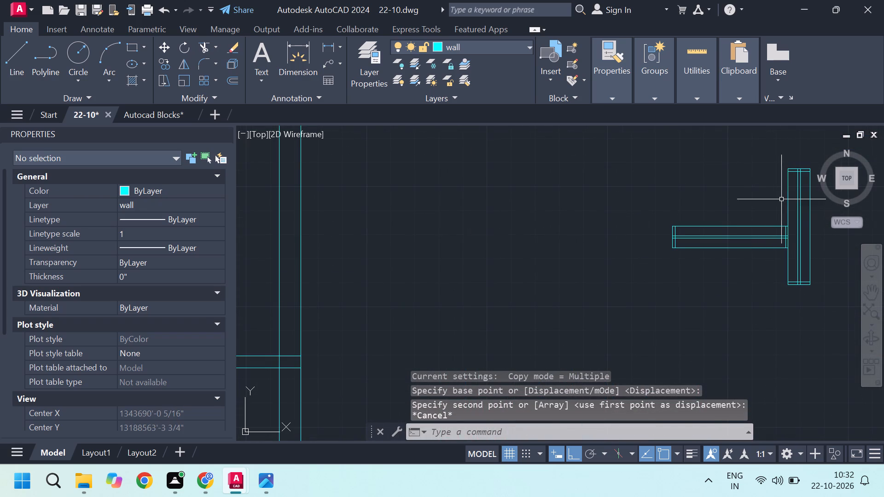
{"action": "left_click", "coordinate": [788, 197]}
{"action": "scroll", "coordinate": [707, 211], "scroll_direction": "down", "scroll_amount": 2}
{"action": "scroll", "coordinate": [753, 225], "scroll_direction": "up", "scroll_amount": 3}
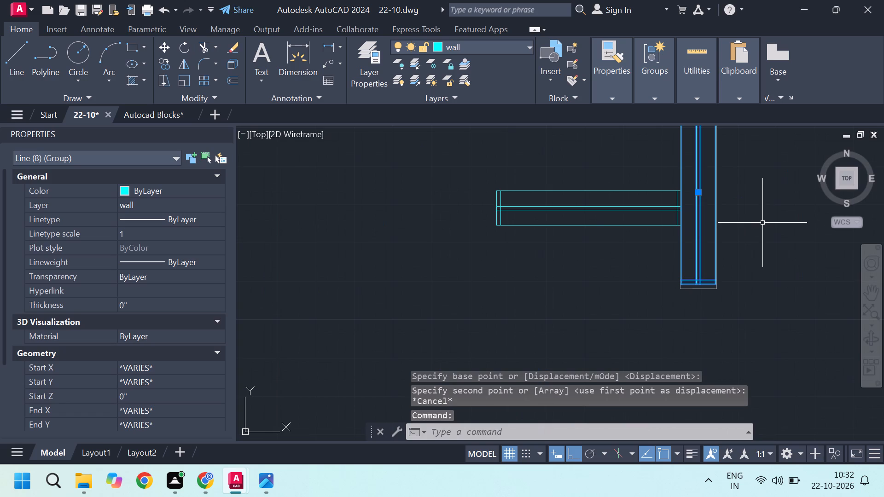
{"action": "type", "text": "co"}
{"action": "key", "text": "Return"}
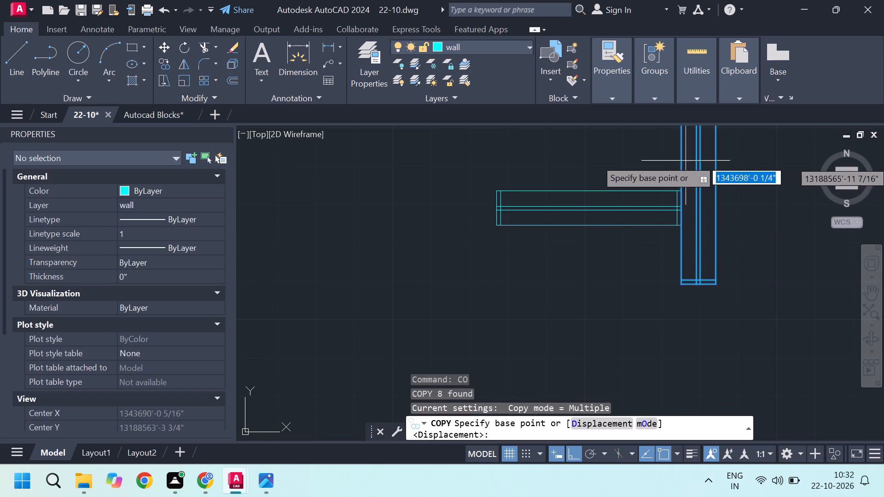
{"action": "scroll", "coordinate": [718, 176], "scroll_direction": "down", "scroll_amount": 2}
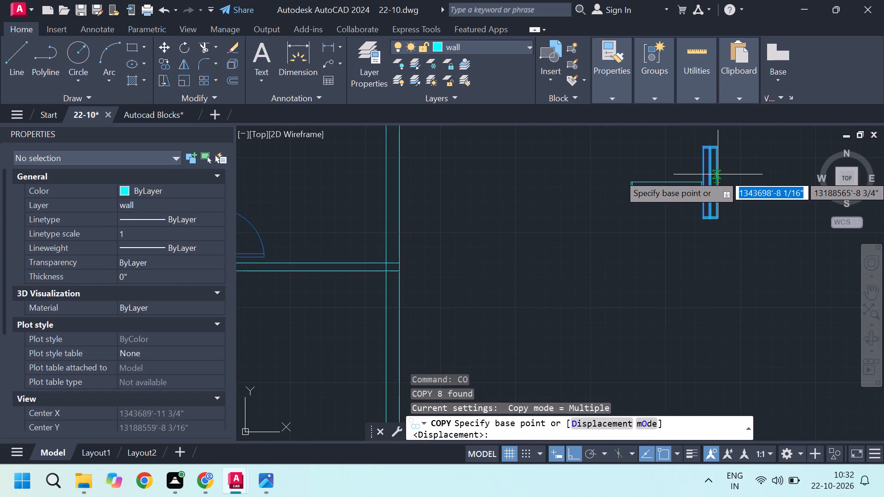
{"action": "left_click", "coordinate": [718, 183]}
{"action": "scroll", "coordinate": [744, 186], "scroll_direction": "down", "scroll_amount": 5}
{"action": "scroll", "coordinate": [591, 199], "scroll_direction": "up", "scroll_amount": 4}
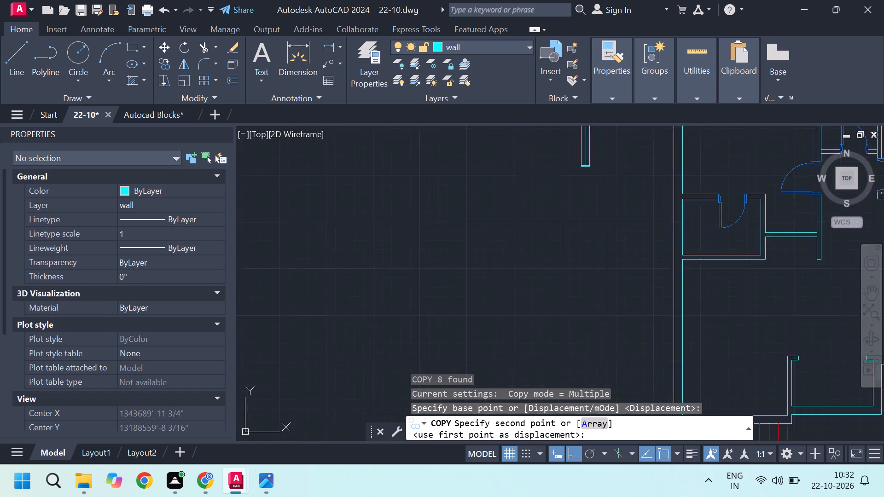
{"action": "scroll", "coordinate": [614, 209], "scroll_direction": "down", "scroll_amount": 3}
{"action": "scroll", "coordinate": [648, 179], "scroll_direction": "up", "scroll_amount": 4}
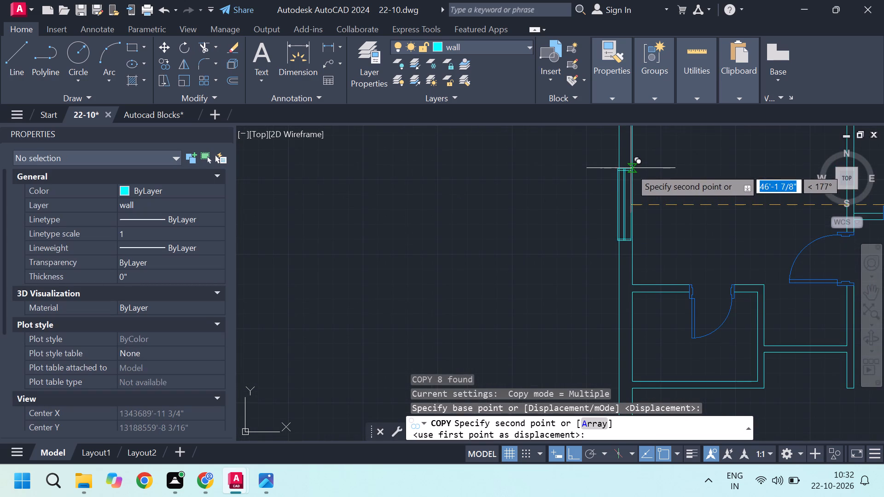
{"action": "left_click", "coordinate": [632, 189]}
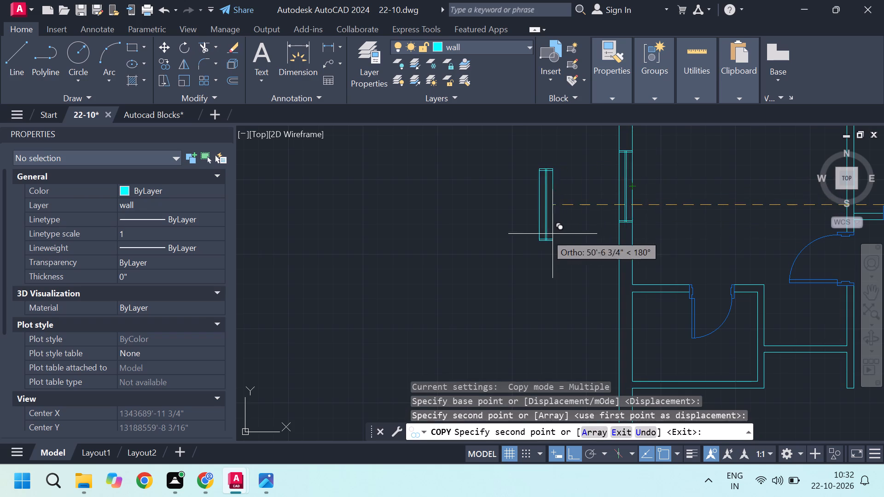
Place another copy of the vertical window in the outer east wall of the northeast room.
{"action": "scroll", "coordinate": [537, 234], "scroll_direction": "down", "scroll_amount": 3}
{"action": "scroll", "coordinate": [679, 224], "scroll_direction": "up", "scroll_amount": 4}
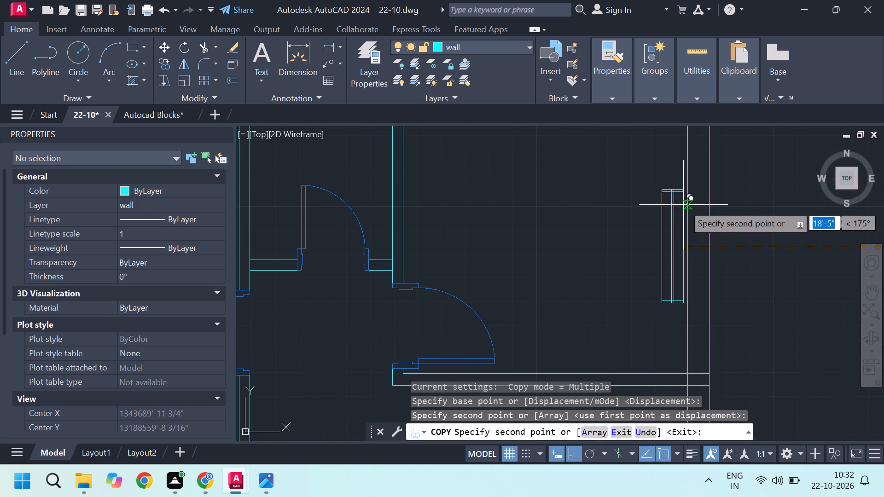
{"action": "scroll", "coordinate": [706, 201], "scroll_direction": "down", "scroll_amount": 3}
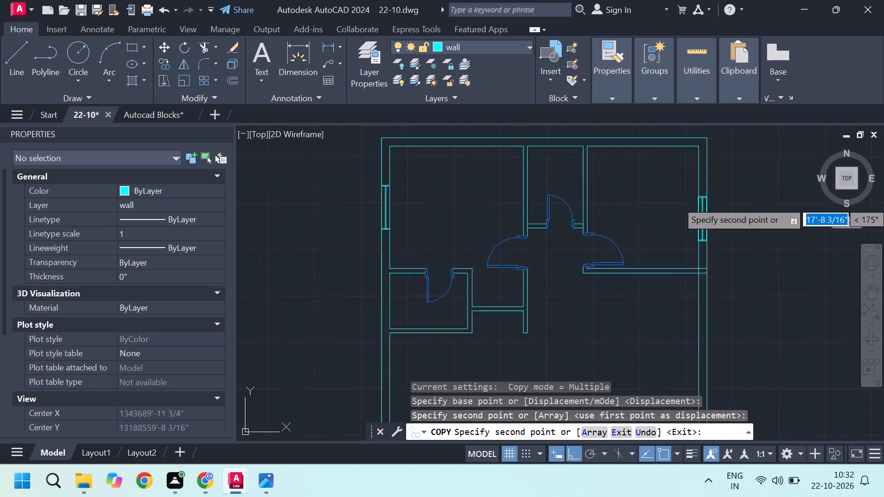
{"action": "scroll", "coordinate": [706, 201], "scroll_direction": "up", "scroll_amount": 2}
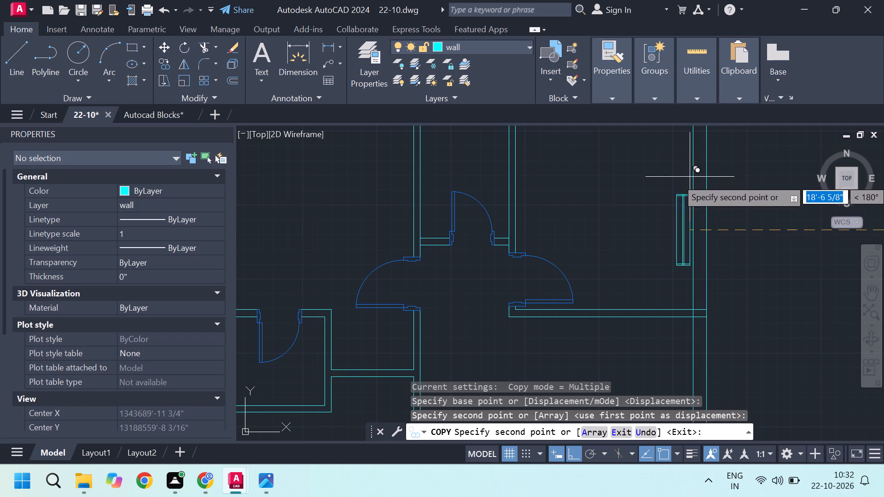
{"action": "scroll", "coordinate": [690, 215], "scroll_direction": "down", "scroll_amount": 1}
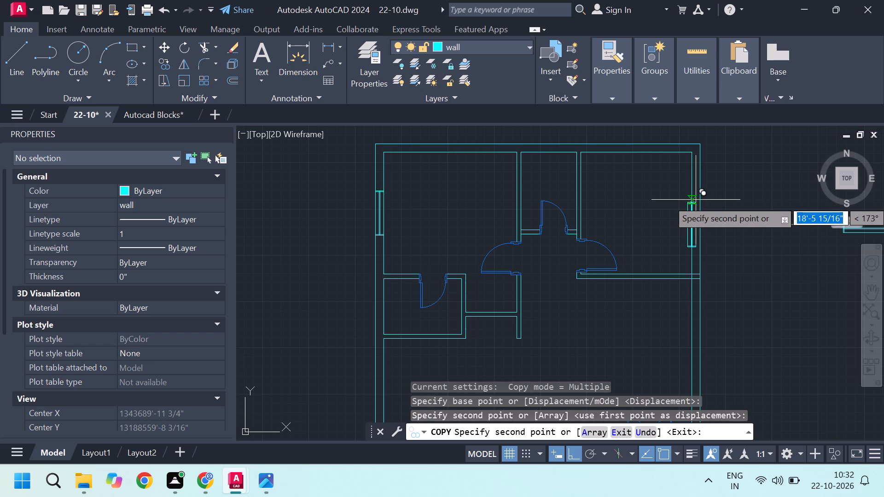
{"action": "scroll", "coordinate": [698, 199], "scroll_direction": "up", "scroll_amount": 4}
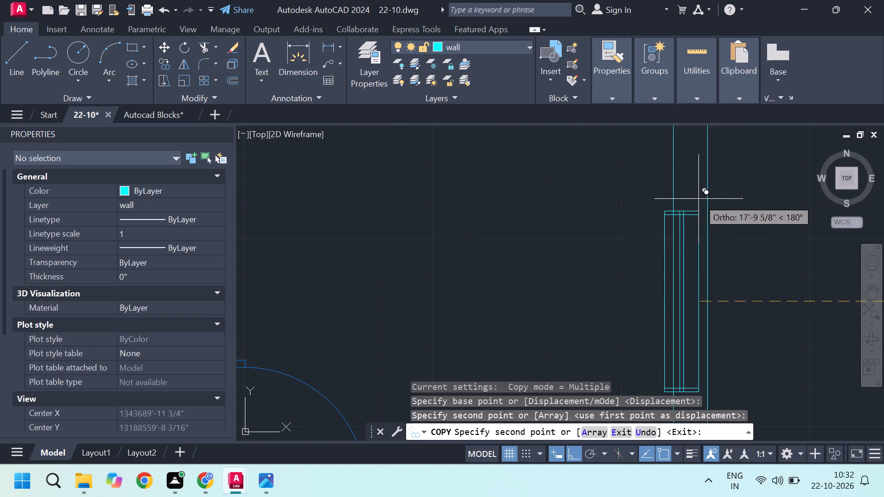
{"action": "left_click", "coordinate": [704, 193]}
Place two more window copies in the large central room, in the east wall north of the double door and in the west wall.
{"action": "scroll", "coordinate": [654, 221], "scroll_direction": "down", "scroll_amount": 7}
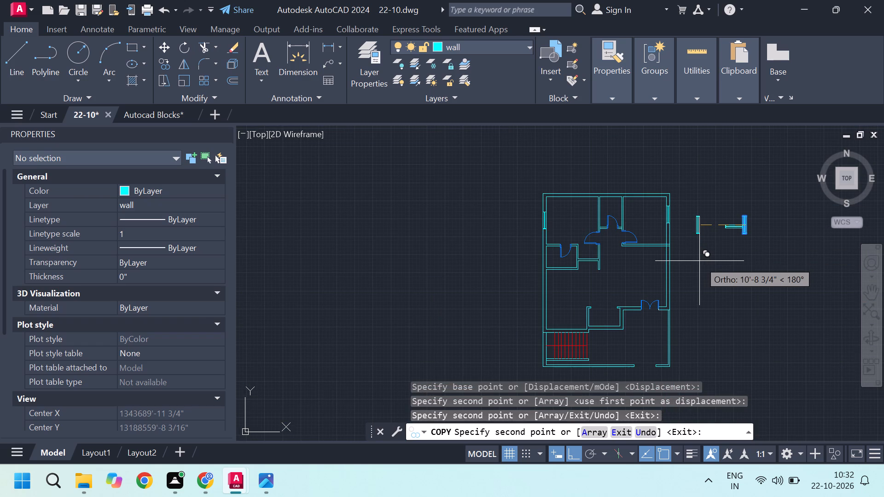
{"action": "scroll", "coordinate": [684, 292], "scroll_direction": "up", "scroll_amount": 4}
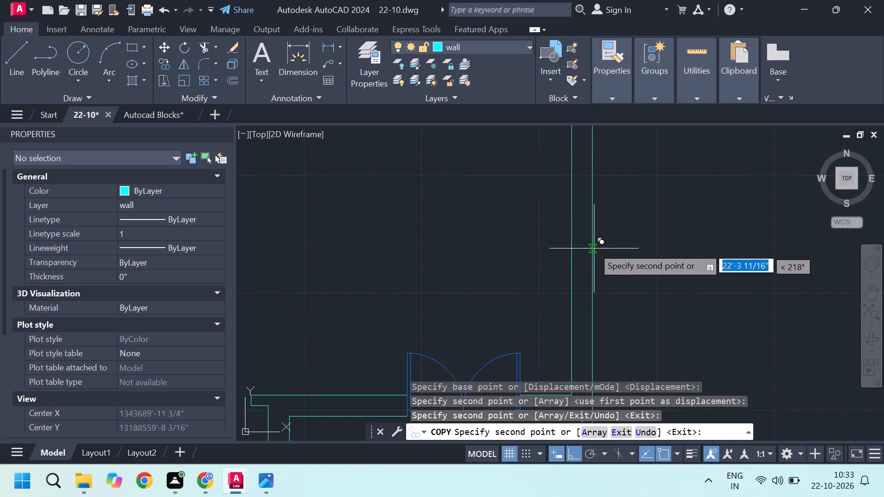
{"action": "left_click", "coordinate": [593, 247]}
{"action": "scroll", "coordinate": [643, 265], "scroll_direction": "down", "scroll_amount": 4}
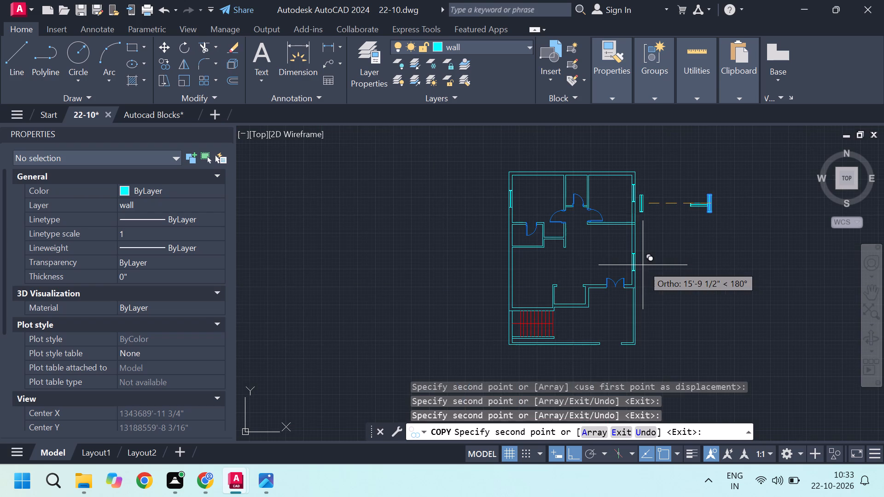
{"action": "scroll", "coordinate": [491, 268], "scroll_direction": "up", "scroll_amount": 4}
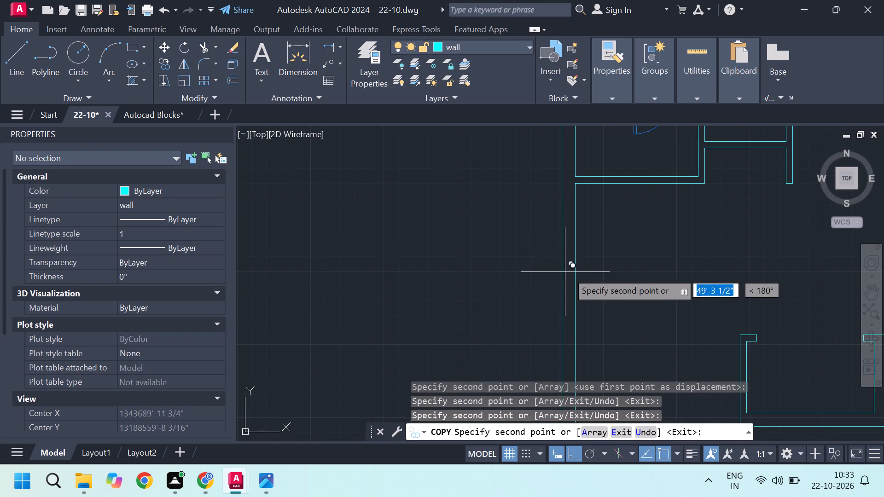
{"action": "left_click", "coordinate": [573, 252]}
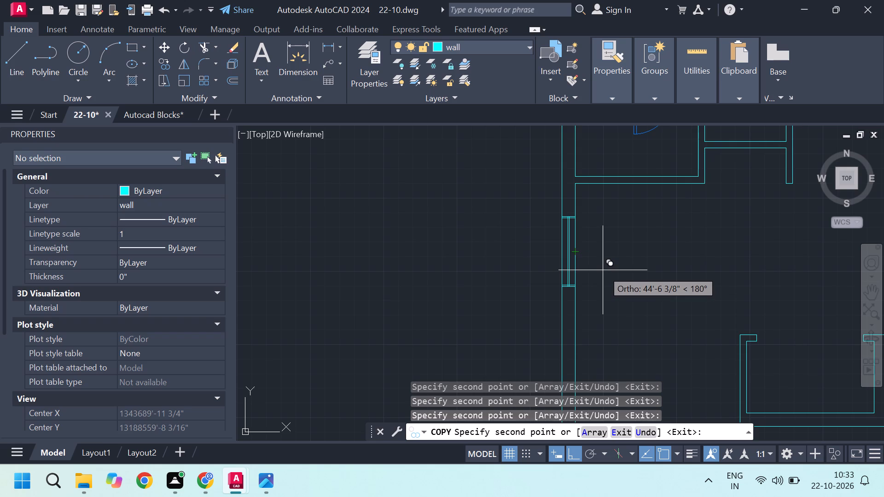
Review the floor plan's outer walls for remaining window positions and end the window copying.
{"action": "scroll", "coordinate": [599, 269], "scroll_direction": "down", "scroll_amount": 2}
{"action": "middle_click_drag", "start_coordinate": [675, 262], "coordinate": [511, 336]}
{"action": "scroll", "coordinate": [608, 276], "scroll_direction": "up", "scroll_amount": 1}
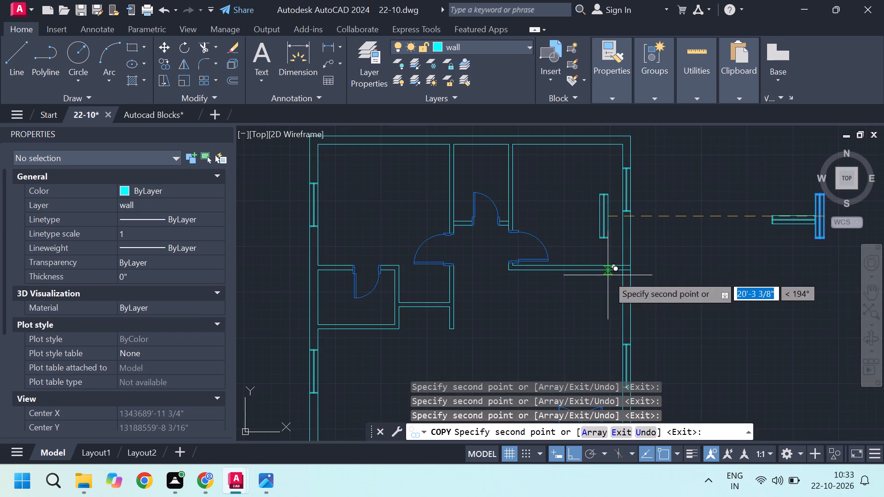
{"action": "scroll", "coordinate": [512, 295], "scroll_direction": "down", "scroll_amount": 1}
{"action": "scroll", "coordinate": [556, 284], "scroll_direction": "up", "scroll_amount": 2}
{"action": "scroll", "coordinate": [525, 291], "scroll_direction": "down", "scroll_amount": 3}
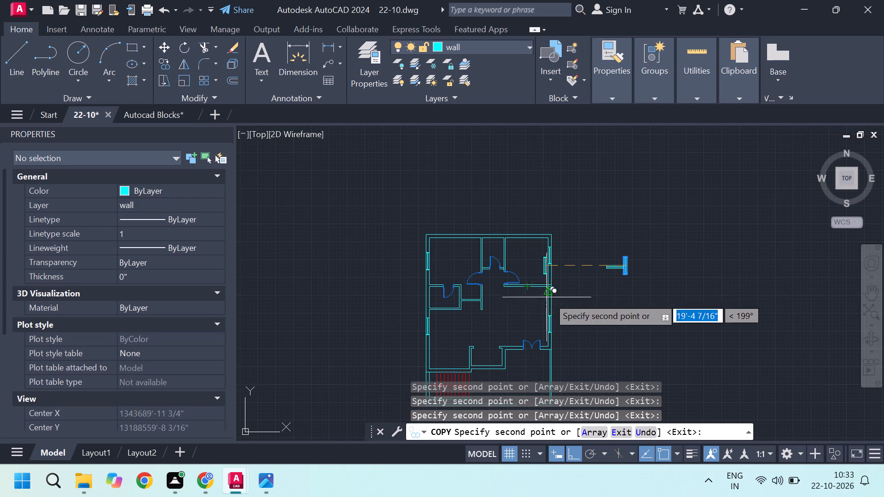
{"action": "scroll", "coordinate": [549, 297], "scroll_direction": "up", "scroll_amount": 2}
{"action": "scroll", "coordinate": [576, 289], "scroll_direction": "down", "scroll_amount": 2}
{"action": "scroll", "coordinate": [602, 332], "scroll_direction": "up", "scroll_amount": 1}
{"action": "middle_click_drag", "start_coordinate": [595, 332], "coordinate": [582, 275]}
{"action": "scroll", "coordinate": [592, 329], "scroll_direction": "up", "scroll_amount": 1}
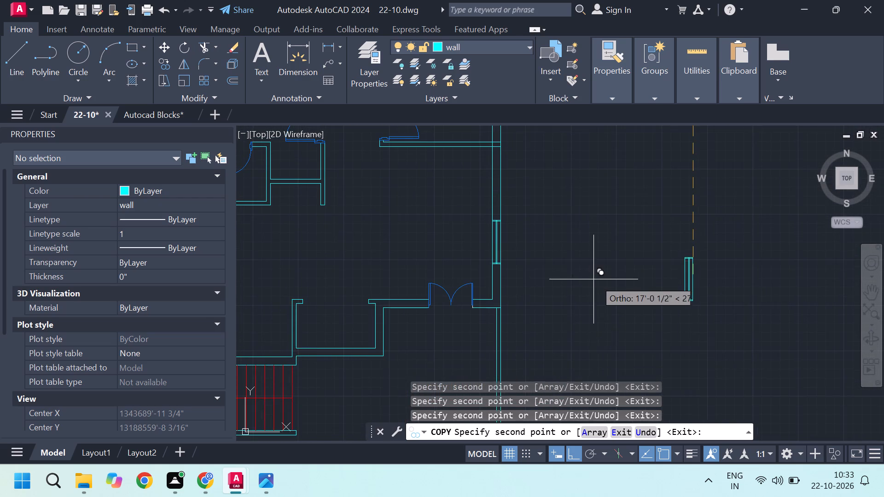
{"action": "scroll", "coordinate": [595, 280], "scroll_direction": "down", "scroll_amount": 2}
{"action": "key", "text": "Escape"}
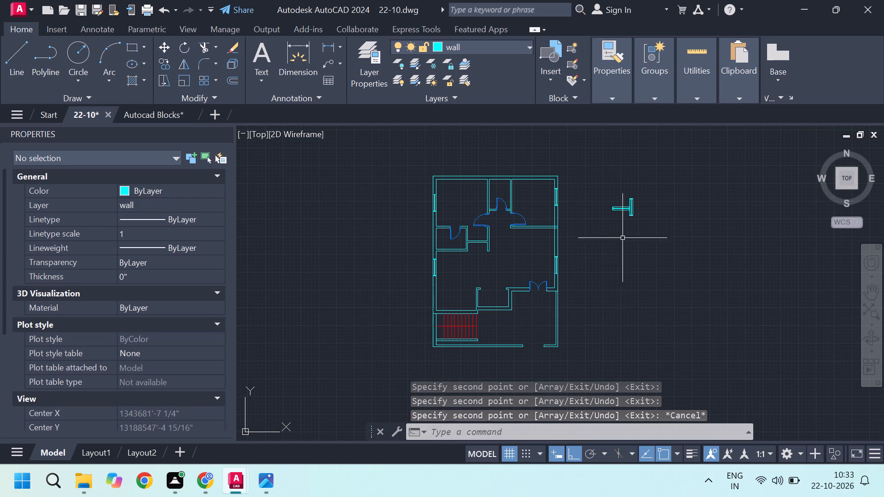
Move the horizontal window symbol straight west, clear of the vertical one beside the plan.
{"action": "scroll", "coordinate": [611, 213], "scroll_direction": "up", "scroll_amount": 3}
{"action": "left_click", "coordinate": [622, 199]}
{"action": "scroll", "coordinate": [624, 218], "scroll_direction": "up", "scroll_amount": 1}
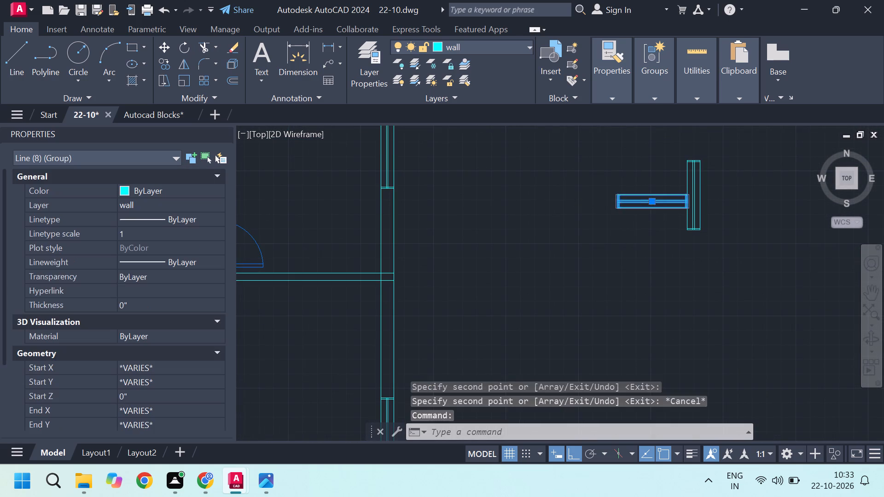
{"action": "scroll", "coordinate": [624, 218], "scroll_direction": "up", "scroll_amount": 1}
{"action": "key", "text": "m"}
{"action": "key", "text": "Return"}
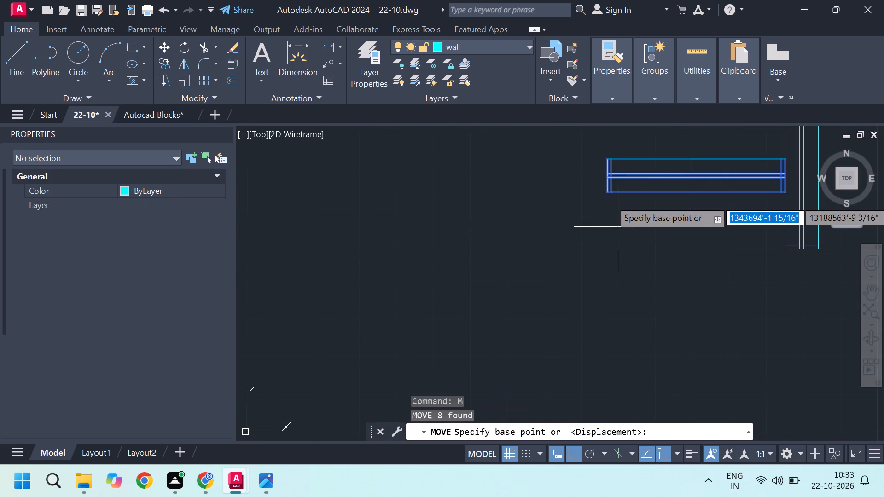
{"action": "left_click", "coordinate": [612, 186]}
{"action": "left_click", "coordinate": [472, 238]}
{"action": "key", "text": "Escape"}
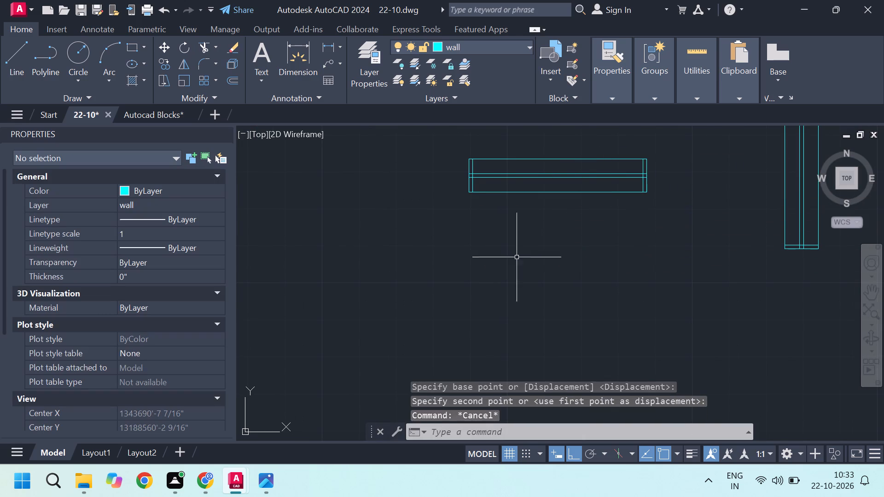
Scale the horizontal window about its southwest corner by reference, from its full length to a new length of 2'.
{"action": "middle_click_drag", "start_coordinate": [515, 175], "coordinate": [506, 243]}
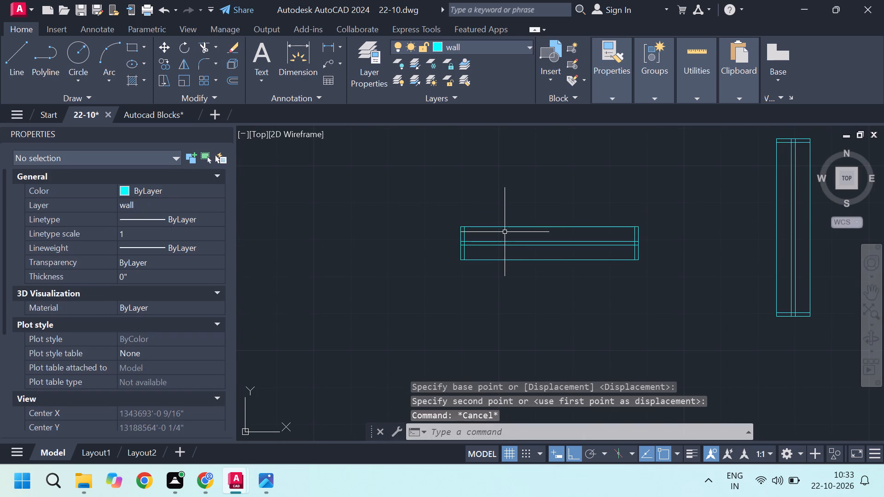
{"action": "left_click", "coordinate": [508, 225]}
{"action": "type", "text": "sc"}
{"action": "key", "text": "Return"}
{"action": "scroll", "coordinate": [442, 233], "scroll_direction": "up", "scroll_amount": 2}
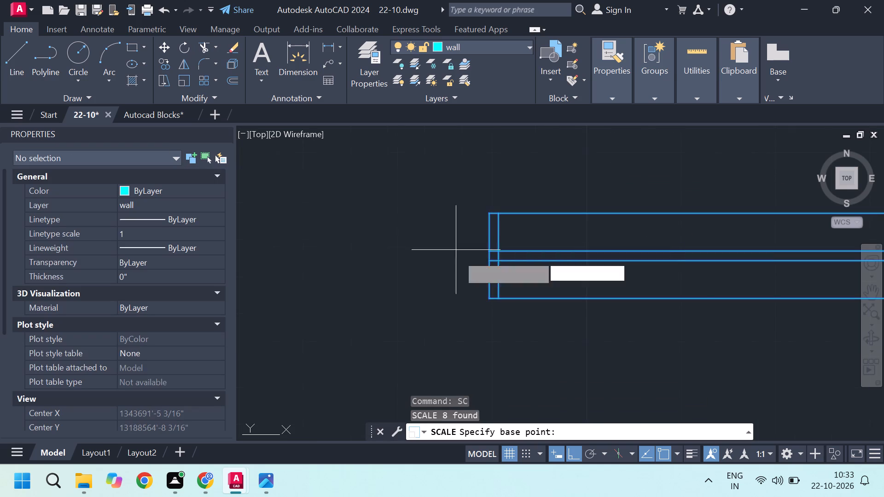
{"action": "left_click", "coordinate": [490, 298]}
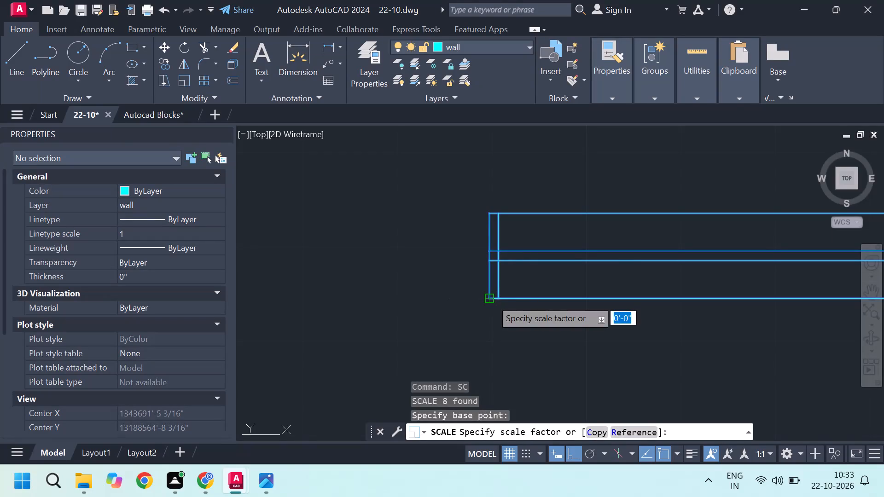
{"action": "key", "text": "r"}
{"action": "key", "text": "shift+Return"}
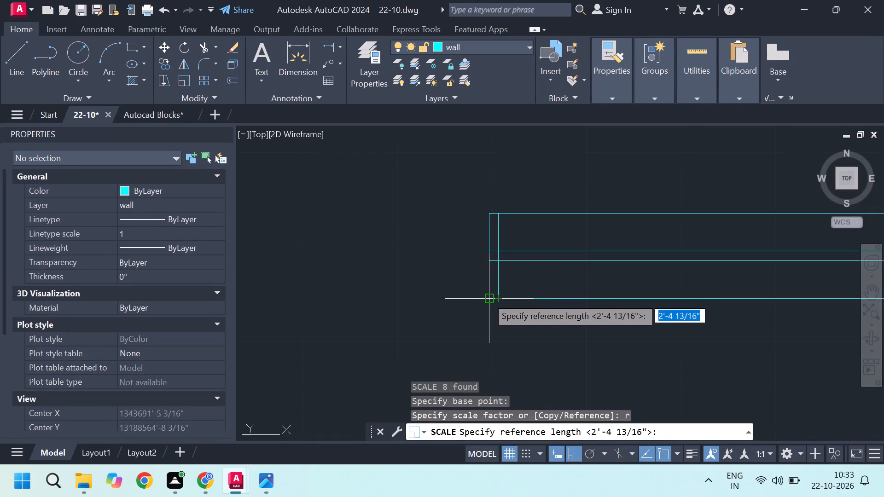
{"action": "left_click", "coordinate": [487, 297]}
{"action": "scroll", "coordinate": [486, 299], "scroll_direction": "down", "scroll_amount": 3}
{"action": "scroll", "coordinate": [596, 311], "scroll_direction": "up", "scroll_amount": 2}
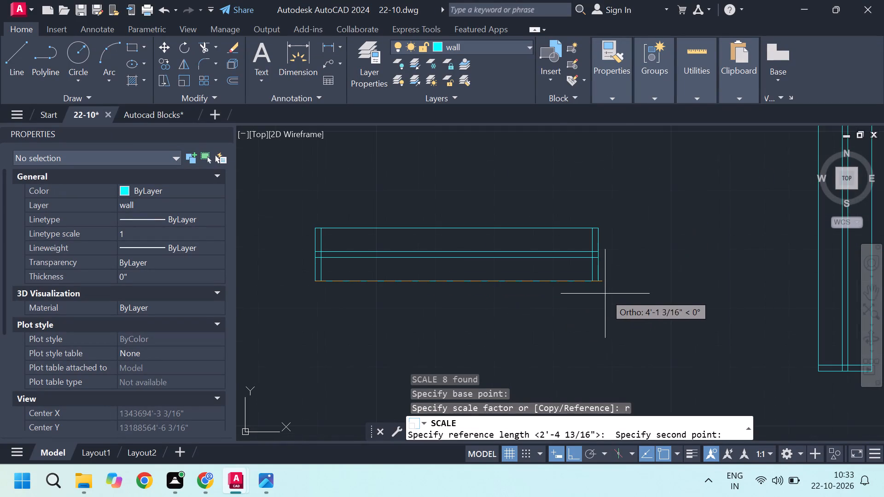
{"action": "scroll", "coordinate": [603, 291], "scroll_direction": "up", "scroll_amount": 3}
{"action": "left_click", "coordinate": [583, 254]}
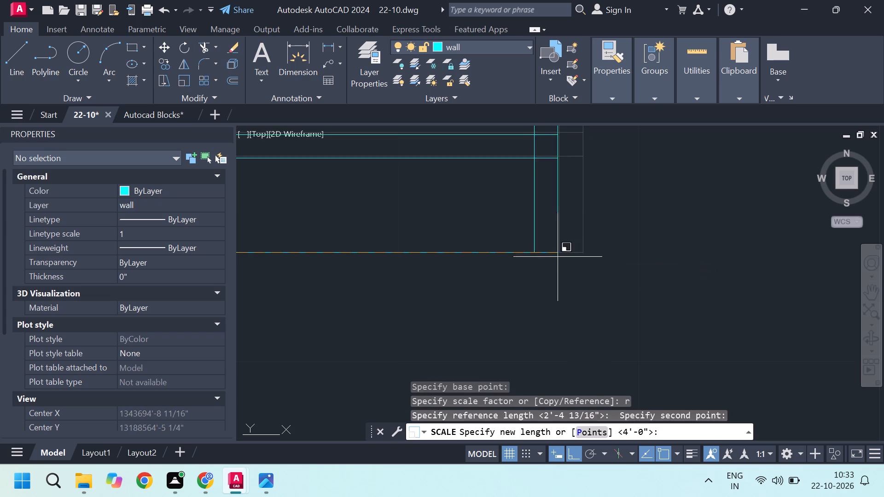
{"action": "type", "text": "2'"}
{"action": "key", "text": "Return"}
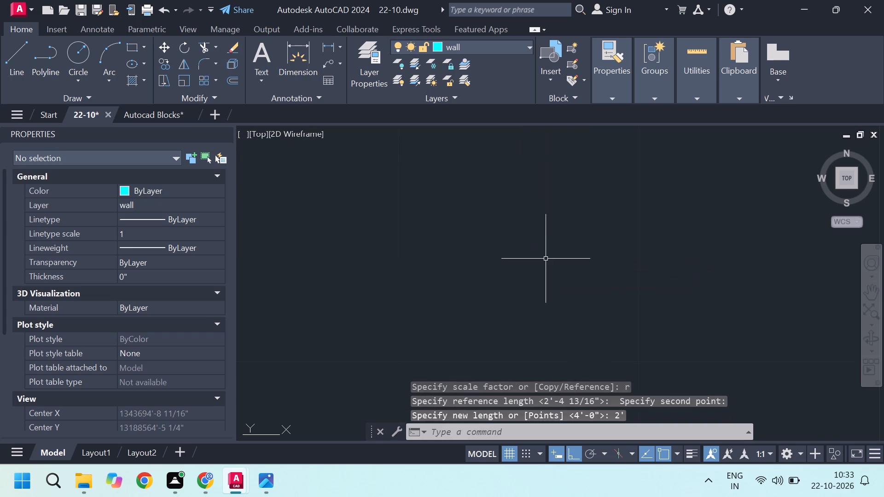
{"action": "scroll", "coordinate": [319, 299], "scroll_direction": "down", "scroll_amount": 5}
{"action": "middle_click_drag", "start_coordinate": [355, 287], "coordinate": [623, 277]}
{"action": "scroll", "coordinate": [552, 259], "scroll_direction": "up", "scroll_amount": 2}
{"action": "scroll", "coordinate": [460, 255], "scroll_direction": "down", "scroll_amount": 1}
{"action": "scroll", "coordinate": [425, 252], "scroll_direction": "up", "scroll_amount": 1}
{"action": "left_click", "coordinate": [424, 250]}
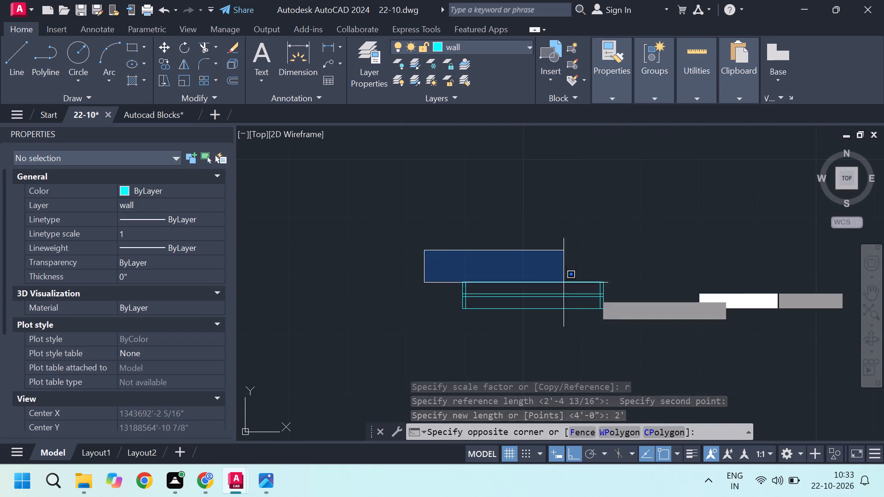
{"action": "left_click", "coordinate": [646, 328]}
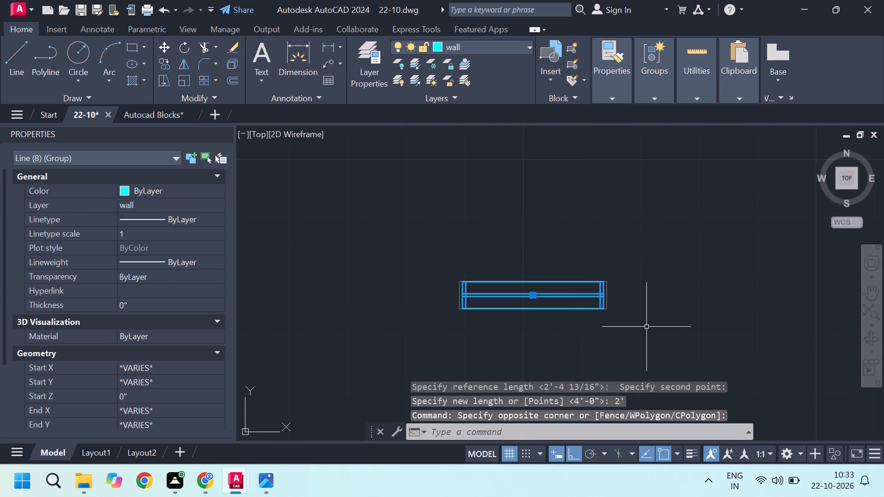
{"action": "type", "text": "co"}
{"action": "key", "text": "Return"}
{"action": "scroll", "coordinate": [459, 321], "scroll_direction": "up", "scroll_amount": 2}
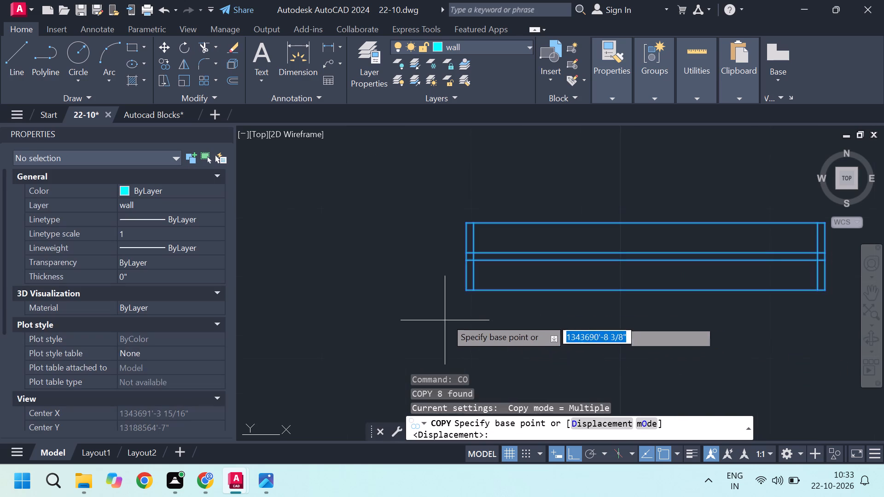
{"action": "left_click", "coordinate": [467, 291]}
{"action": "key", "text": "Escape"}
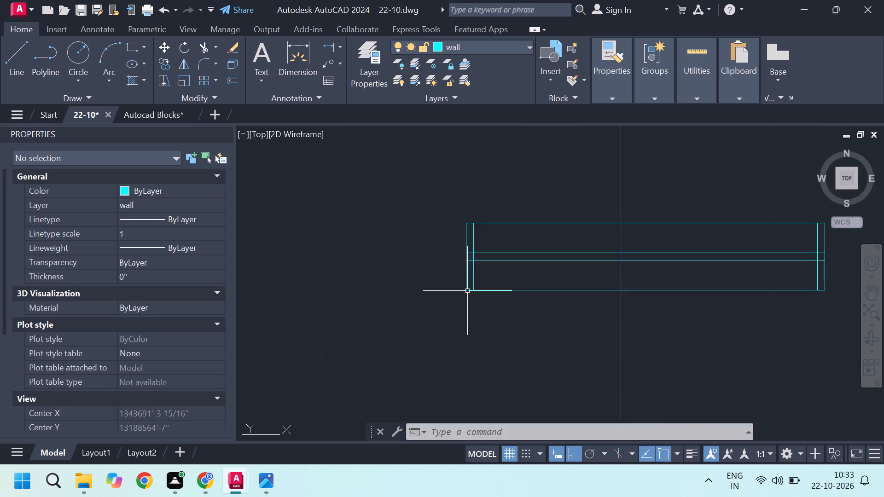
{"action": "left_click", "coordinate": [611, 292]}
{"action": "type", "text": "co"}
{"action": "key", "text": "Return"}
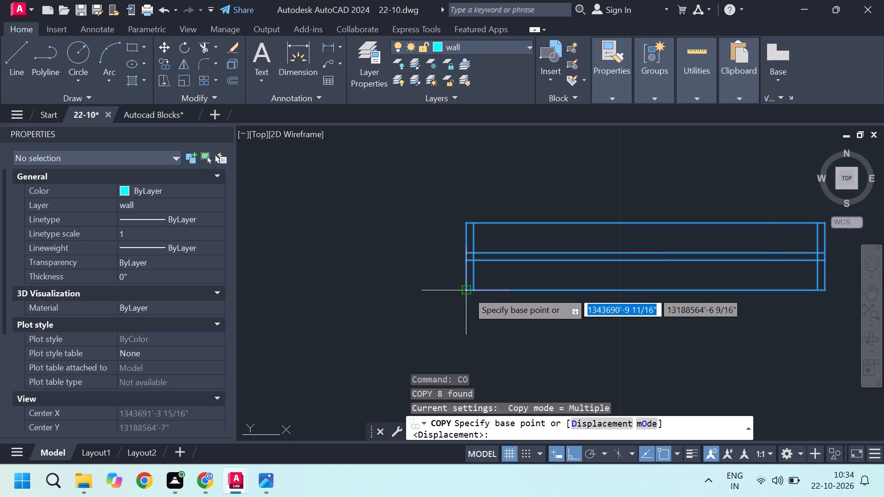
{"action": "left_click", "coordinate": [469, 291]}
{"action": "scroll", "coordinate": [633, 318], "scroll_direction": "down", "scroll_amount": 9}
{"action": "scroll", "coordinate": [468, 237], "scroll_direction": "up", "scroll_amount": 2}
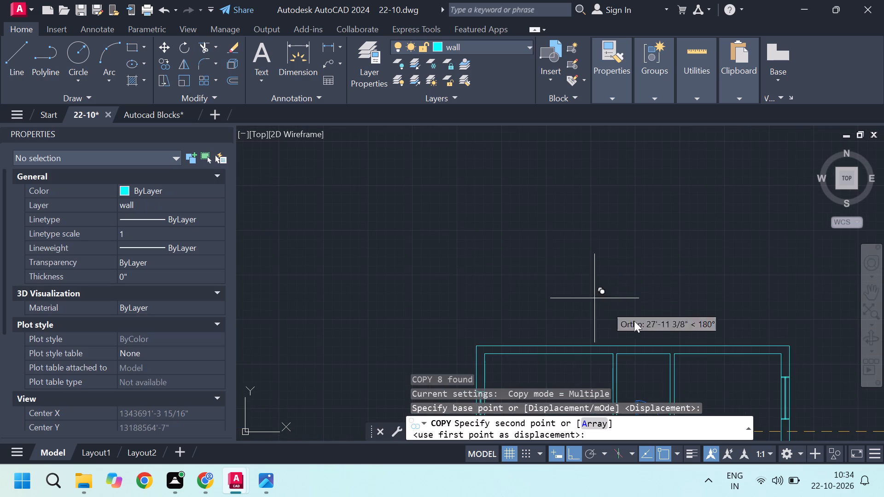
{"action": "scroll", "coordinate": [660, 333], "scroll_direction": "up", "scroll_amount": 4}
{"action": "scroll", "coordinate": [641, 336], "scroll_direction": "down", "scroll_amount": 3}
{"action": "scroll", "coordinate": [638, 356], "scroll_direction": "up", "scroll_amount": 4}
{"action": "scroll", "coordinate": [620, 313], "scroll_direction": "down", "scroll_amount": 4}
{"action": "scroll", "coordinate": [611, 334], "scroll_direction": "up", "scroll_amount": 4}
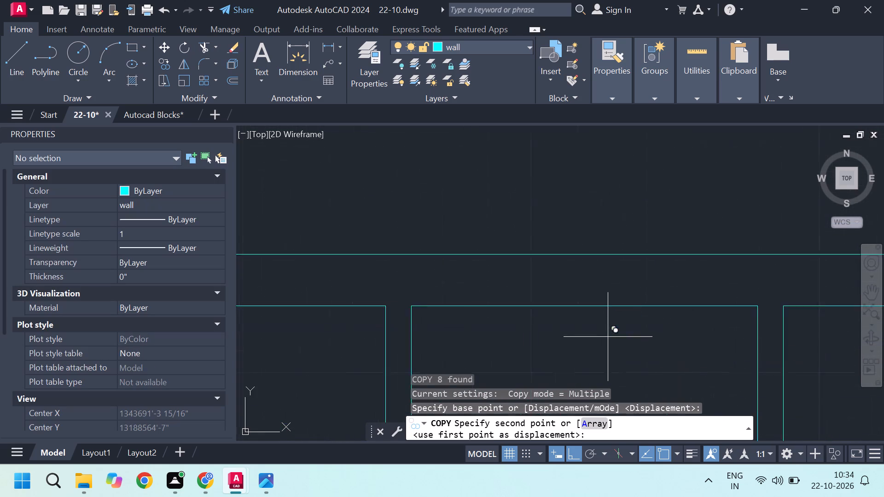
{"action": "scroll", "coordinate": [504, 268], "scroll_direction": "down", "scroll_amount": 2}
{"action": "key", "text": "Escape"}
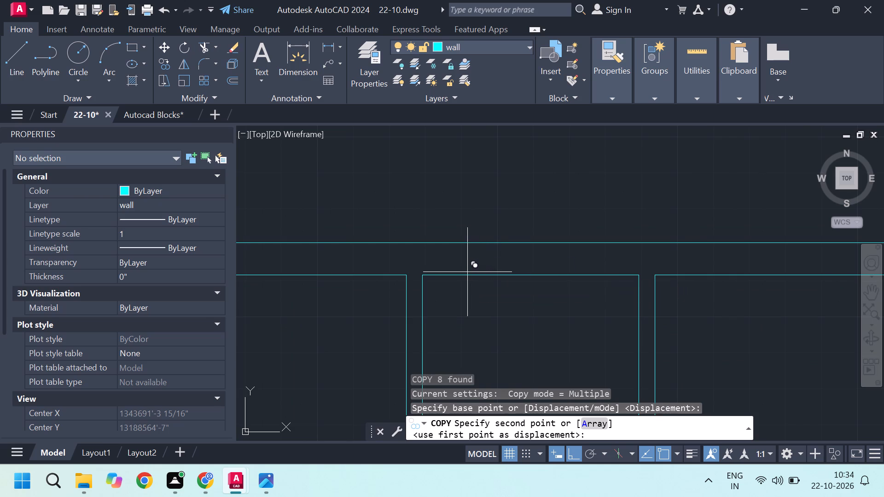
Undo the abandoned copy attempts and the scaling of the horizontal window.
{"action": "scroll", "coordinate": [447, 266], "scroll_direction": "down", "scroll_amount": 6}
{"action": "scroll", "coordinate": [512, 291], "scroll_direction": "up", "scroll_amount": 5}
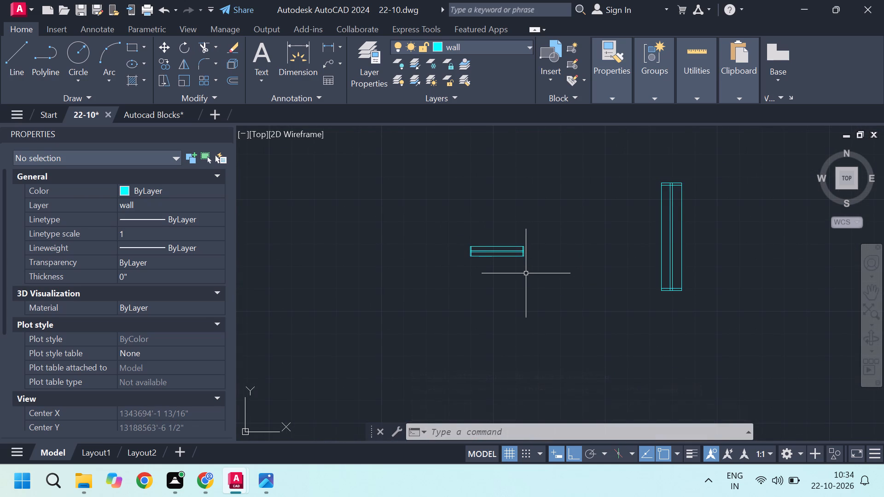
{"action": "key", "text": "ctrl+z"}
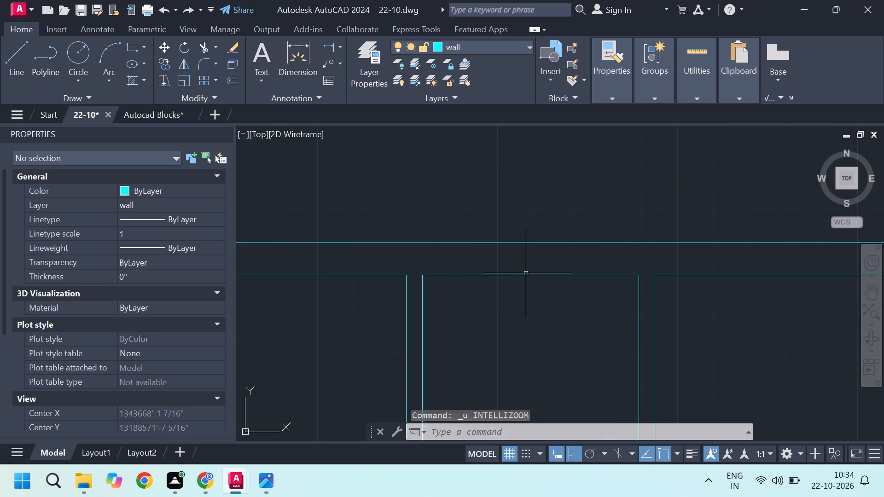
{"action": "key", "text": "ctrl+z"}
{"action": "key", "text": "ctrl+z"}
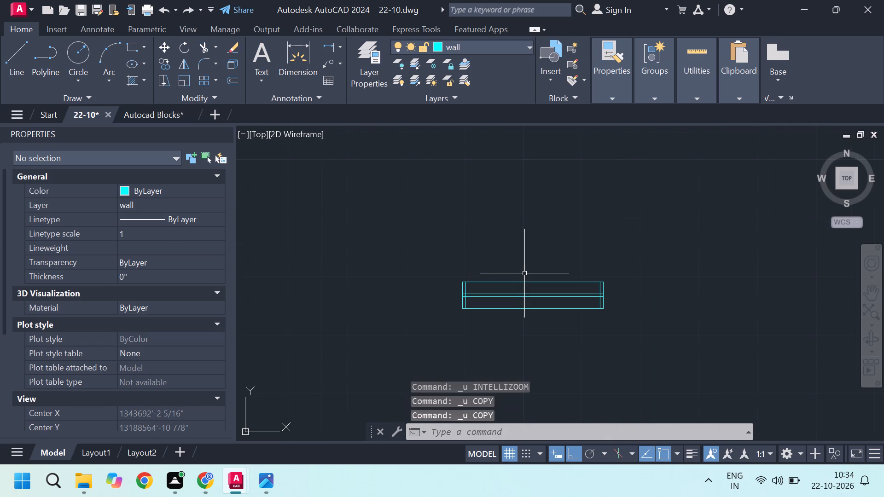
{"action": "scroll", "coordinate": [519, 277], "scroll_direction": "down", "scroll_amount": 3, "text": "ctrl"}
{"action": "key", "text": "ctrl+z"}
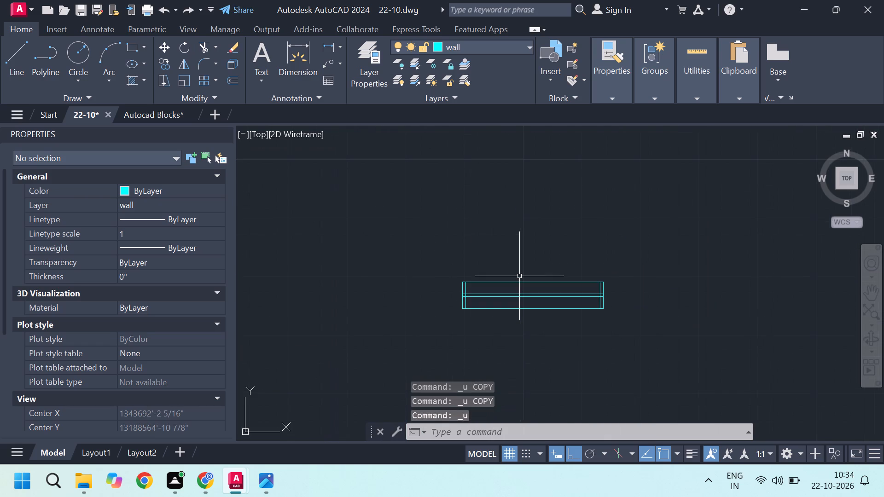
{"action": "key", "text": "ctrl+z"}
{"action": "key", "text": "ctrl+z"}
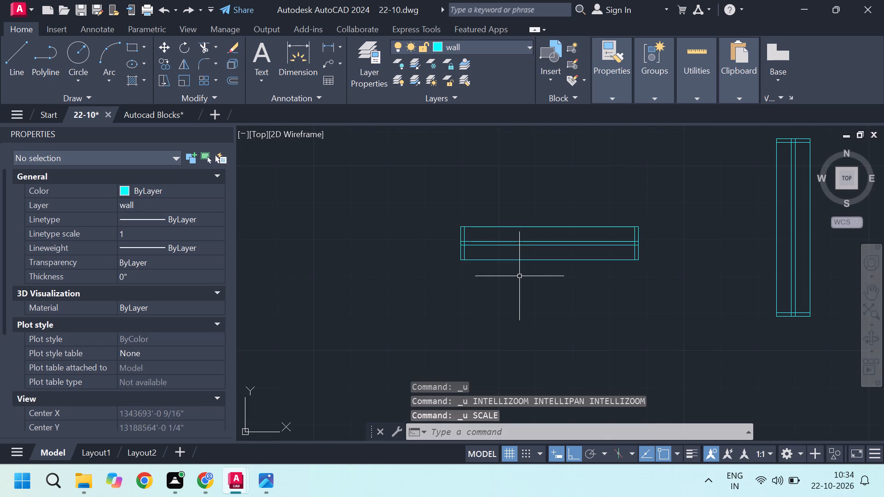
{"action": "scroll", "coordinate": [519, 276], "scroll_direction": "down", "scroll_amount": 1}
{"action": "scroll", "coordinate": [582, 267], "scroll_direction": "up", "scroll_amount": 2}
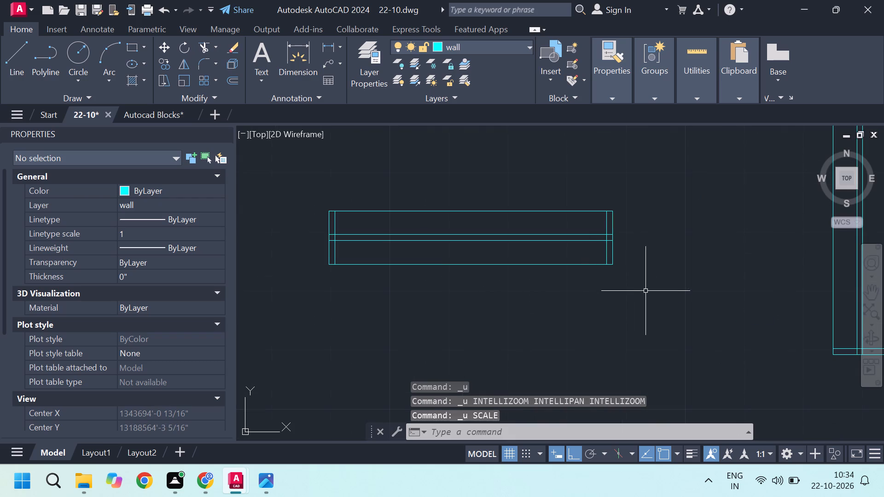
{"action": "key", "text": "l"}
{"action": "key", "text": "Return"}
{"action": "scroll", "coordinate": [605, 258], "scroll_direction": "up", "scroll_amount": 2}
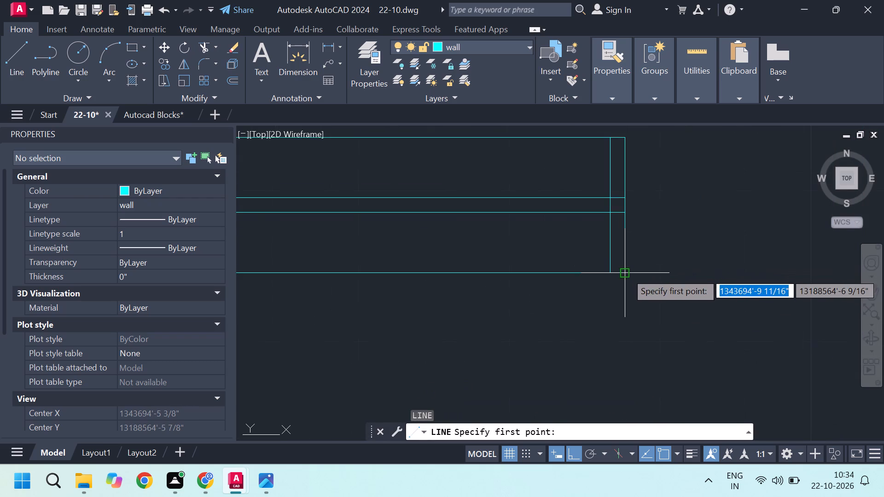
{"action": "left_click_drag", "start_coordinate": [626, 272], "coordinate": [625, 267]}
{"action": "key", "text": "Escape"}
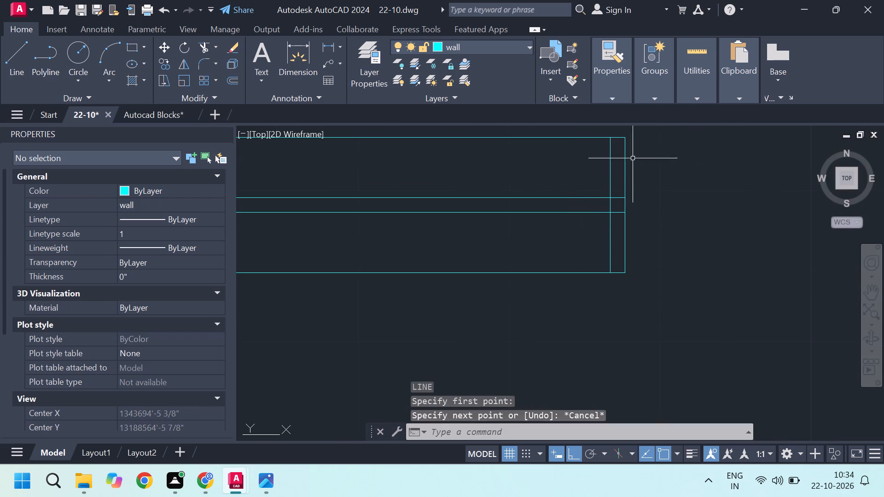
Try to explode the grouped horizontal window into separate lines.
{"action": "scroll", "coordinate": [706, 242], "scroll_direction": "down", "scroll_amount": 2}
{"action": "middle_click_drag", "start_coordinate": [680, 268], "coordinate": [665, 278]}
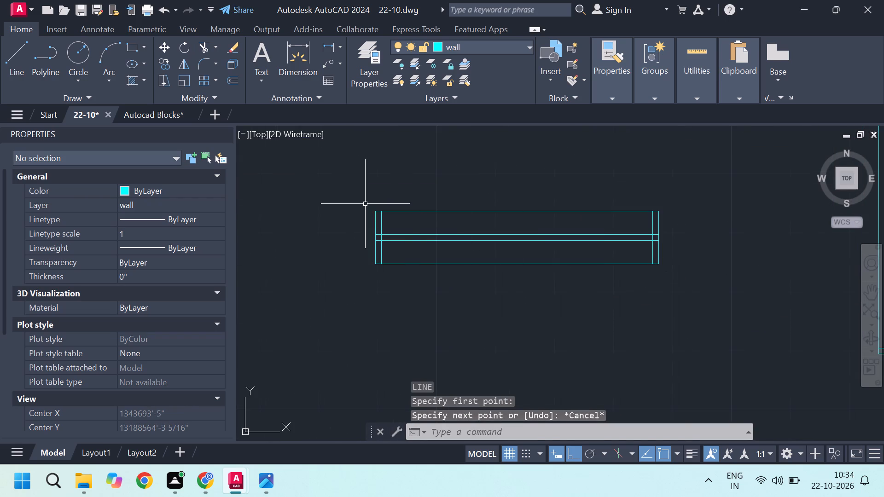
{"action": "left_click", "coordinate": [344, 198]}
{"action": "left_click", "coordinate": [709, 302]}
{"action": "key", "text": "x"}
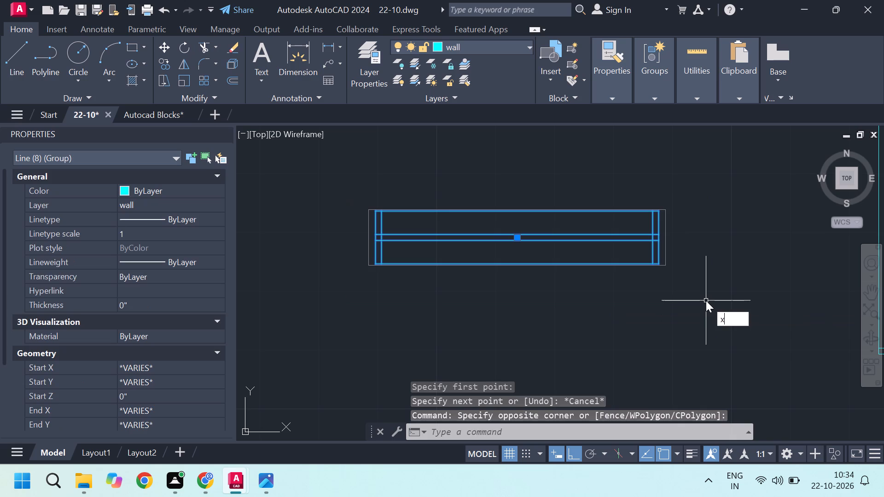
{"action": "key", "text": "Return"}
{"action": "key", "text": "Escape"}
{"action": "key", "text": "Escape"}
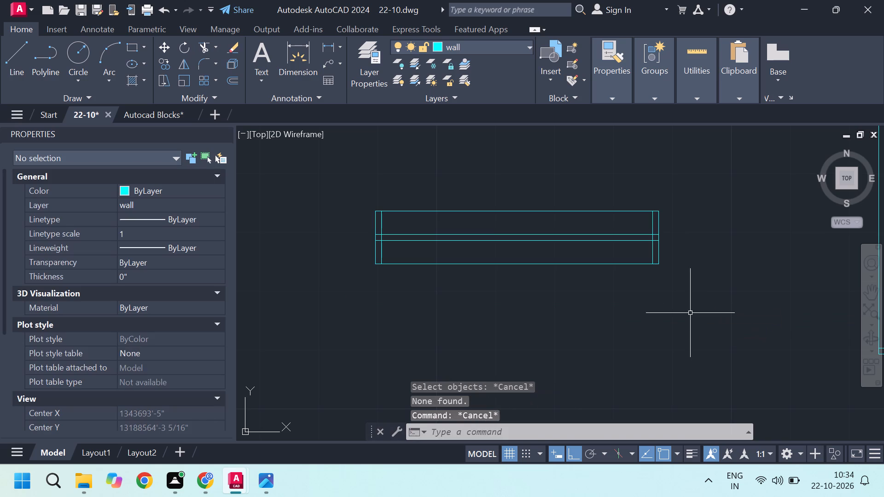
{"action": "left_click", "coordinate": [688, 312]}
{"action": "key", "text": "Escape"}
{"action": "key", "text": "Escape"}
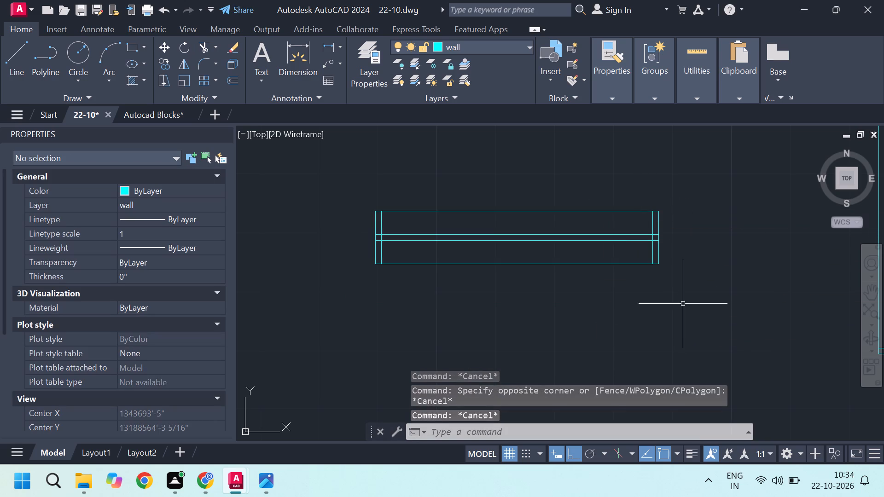
Stretch the east end of the detached horizontal window 2' to the west to shorten it.
{"action": "key", "text": "s"}
{"action": "key", "text": "Return"}
{"action": "left_click", "coordinate": [686, 318]}
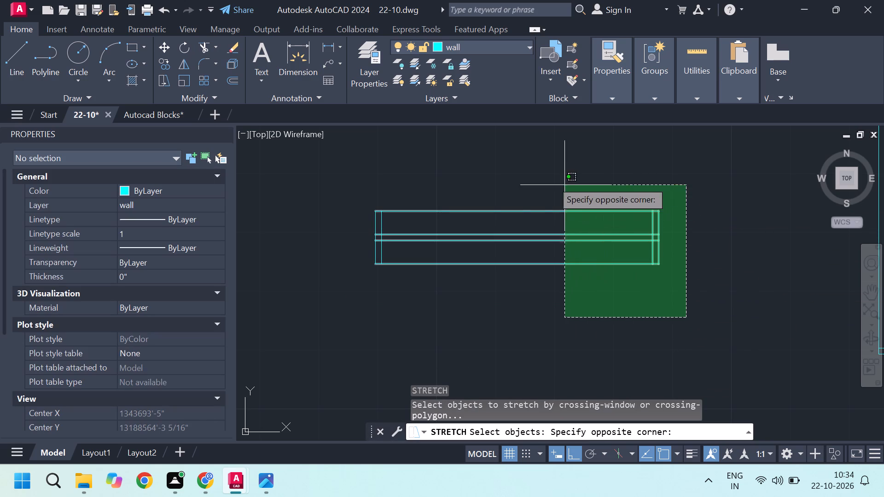
{"action": "left_click", "coordinate": [530, 177]}
{"action": "key", "text": "Return"}
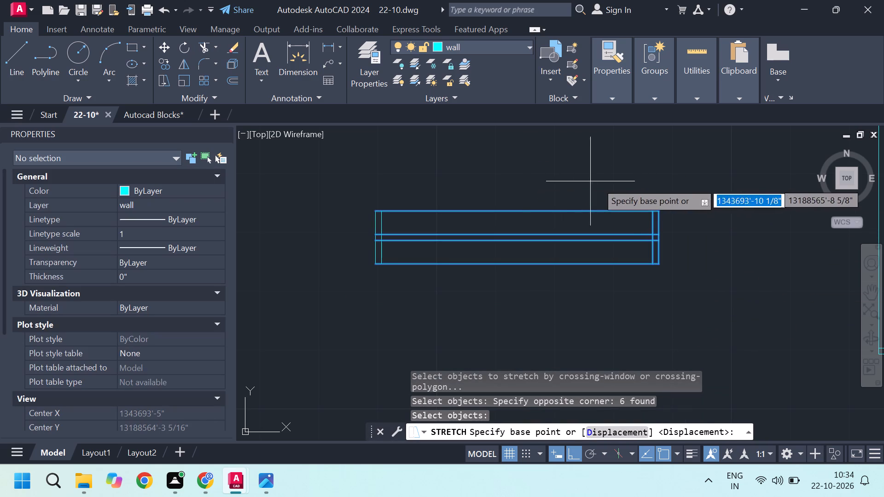
{"action": "scroll", "coordinate": [672, 202], "scroll_direction": "up", "scroll_amount": 1}
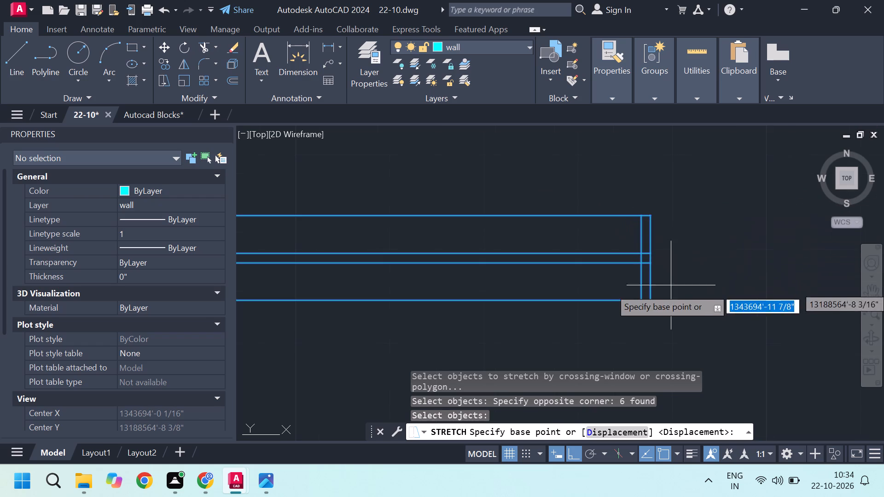
{"action": "left_click", "coordinate": [649, 302]}
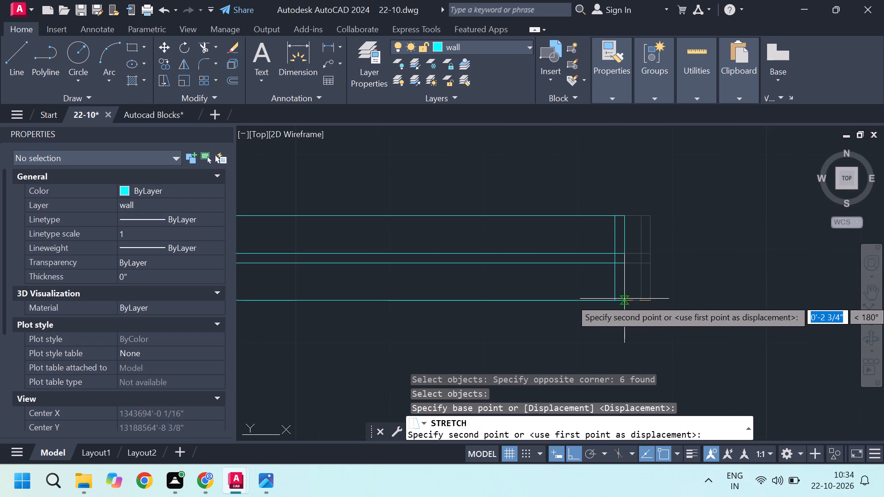
{"action": "type", "text": "2'"}
{"action": "key", "text": "Return"}
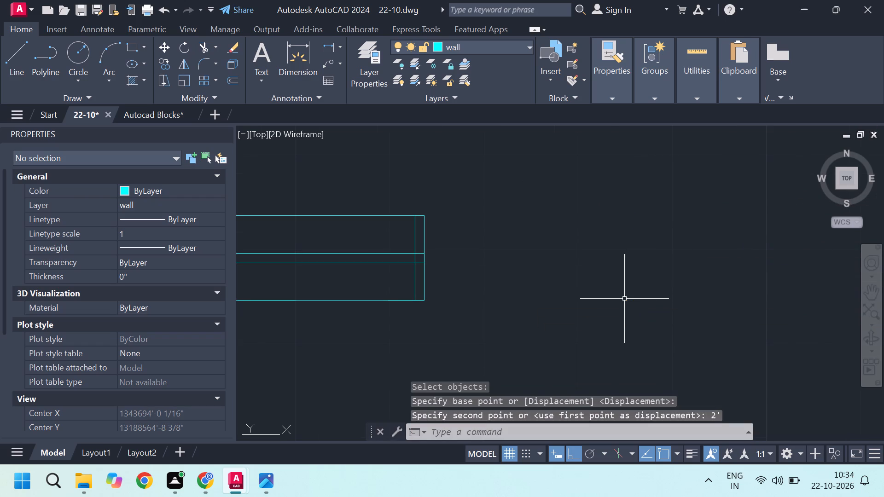
{"action": "scroll", "coordinate": [621, 303], "scroll_direction": "down", "scroll_amount": 5}
{"action": "scroll", "coordinate": [615, 289], "scroll_direction": "up", "scroll_amount": 2}
{"action": "key", "text": "space"}
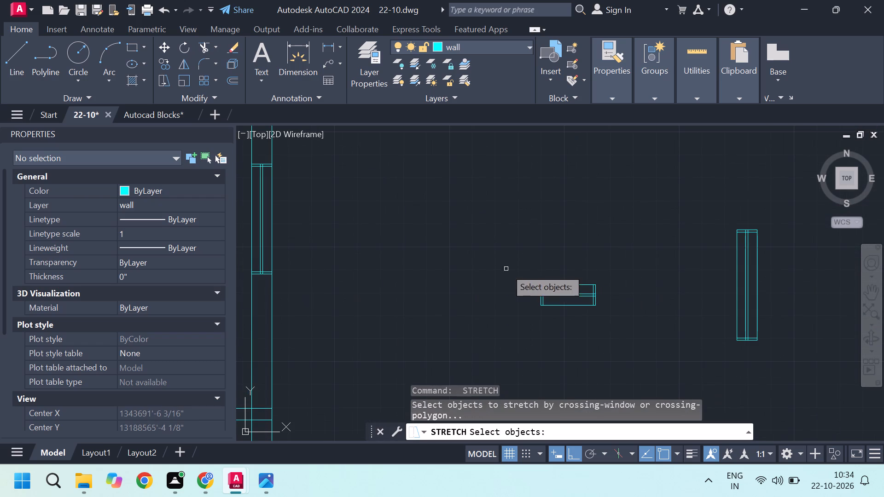
{"action": "key", "text": "Escape"}
{"action": "key", "text": "Escape"}
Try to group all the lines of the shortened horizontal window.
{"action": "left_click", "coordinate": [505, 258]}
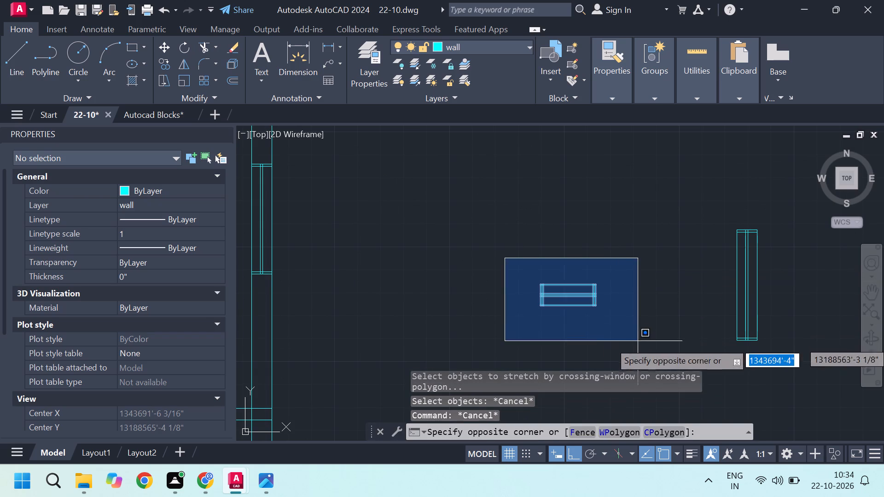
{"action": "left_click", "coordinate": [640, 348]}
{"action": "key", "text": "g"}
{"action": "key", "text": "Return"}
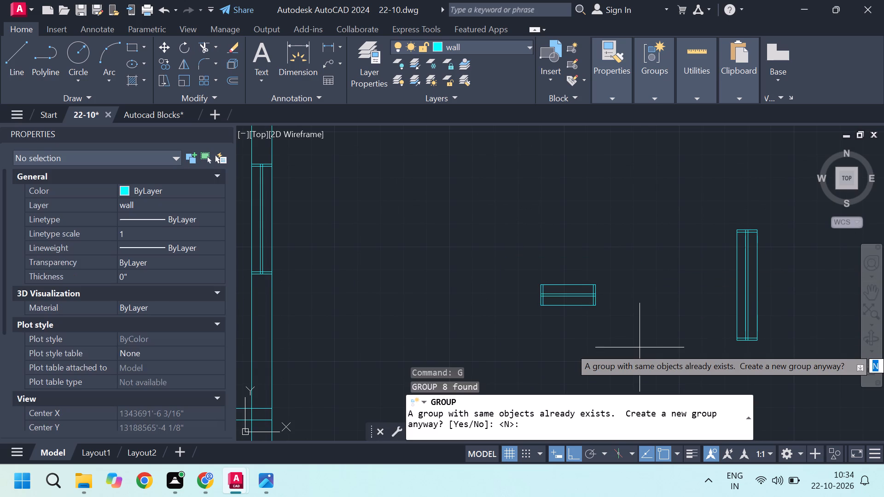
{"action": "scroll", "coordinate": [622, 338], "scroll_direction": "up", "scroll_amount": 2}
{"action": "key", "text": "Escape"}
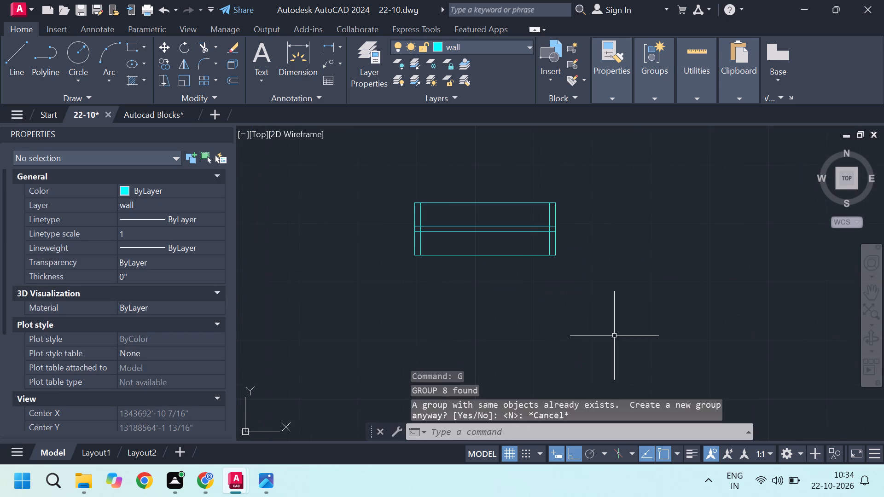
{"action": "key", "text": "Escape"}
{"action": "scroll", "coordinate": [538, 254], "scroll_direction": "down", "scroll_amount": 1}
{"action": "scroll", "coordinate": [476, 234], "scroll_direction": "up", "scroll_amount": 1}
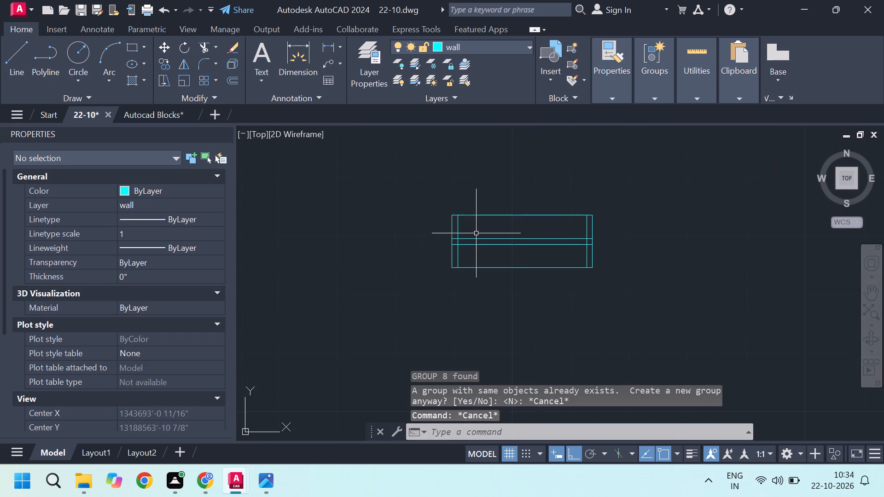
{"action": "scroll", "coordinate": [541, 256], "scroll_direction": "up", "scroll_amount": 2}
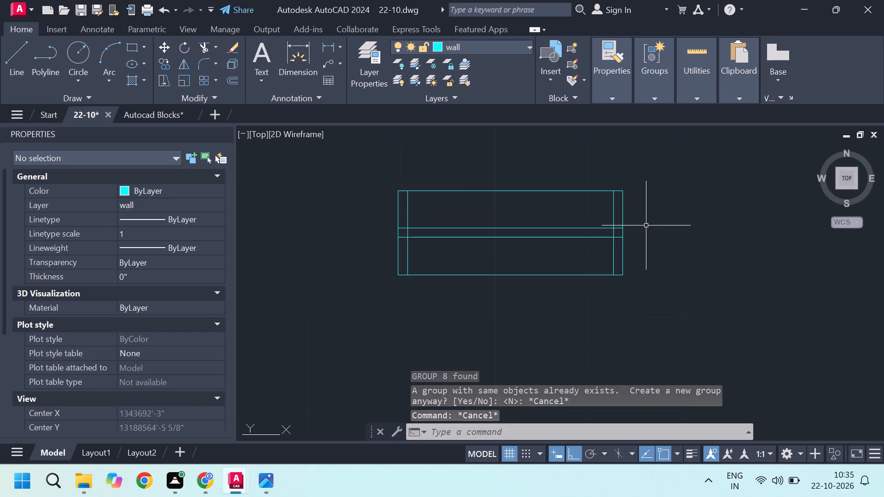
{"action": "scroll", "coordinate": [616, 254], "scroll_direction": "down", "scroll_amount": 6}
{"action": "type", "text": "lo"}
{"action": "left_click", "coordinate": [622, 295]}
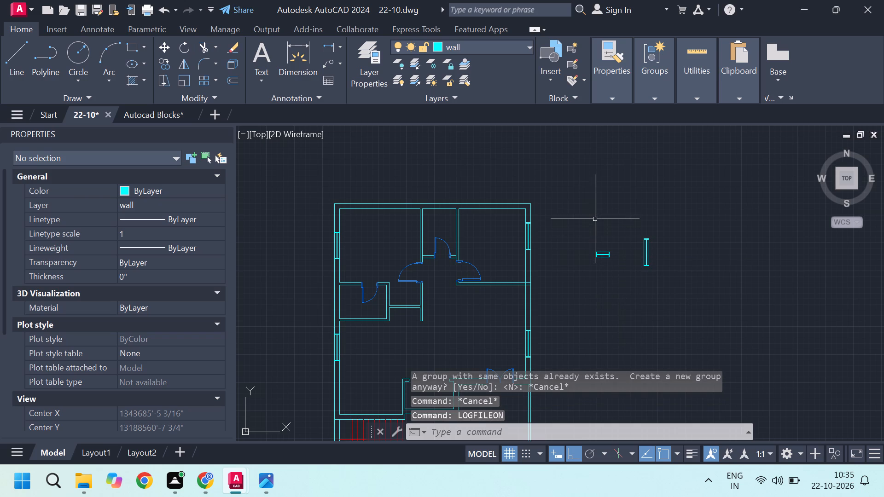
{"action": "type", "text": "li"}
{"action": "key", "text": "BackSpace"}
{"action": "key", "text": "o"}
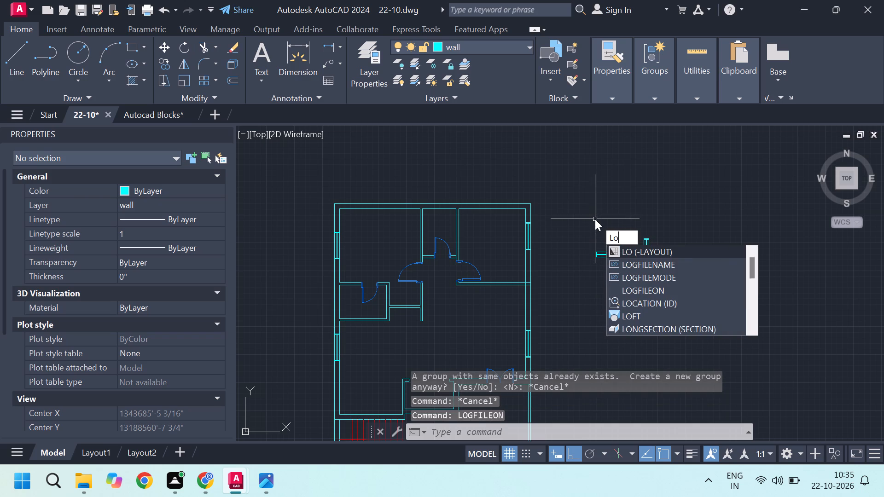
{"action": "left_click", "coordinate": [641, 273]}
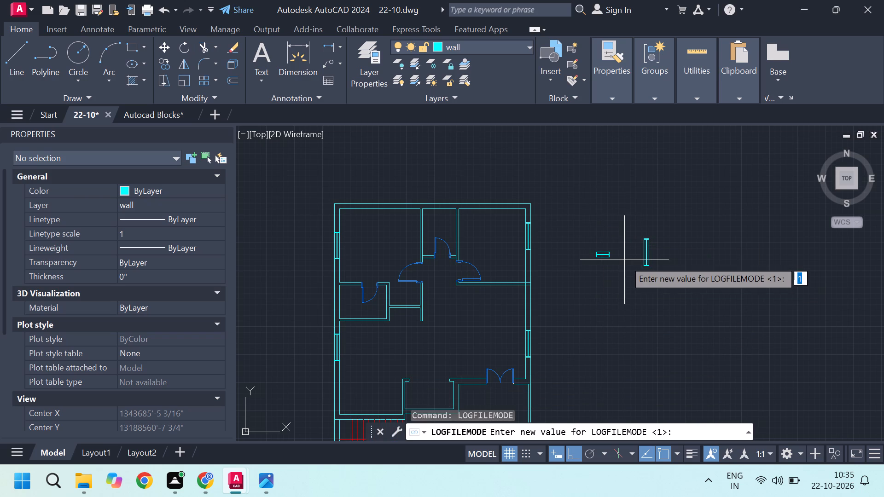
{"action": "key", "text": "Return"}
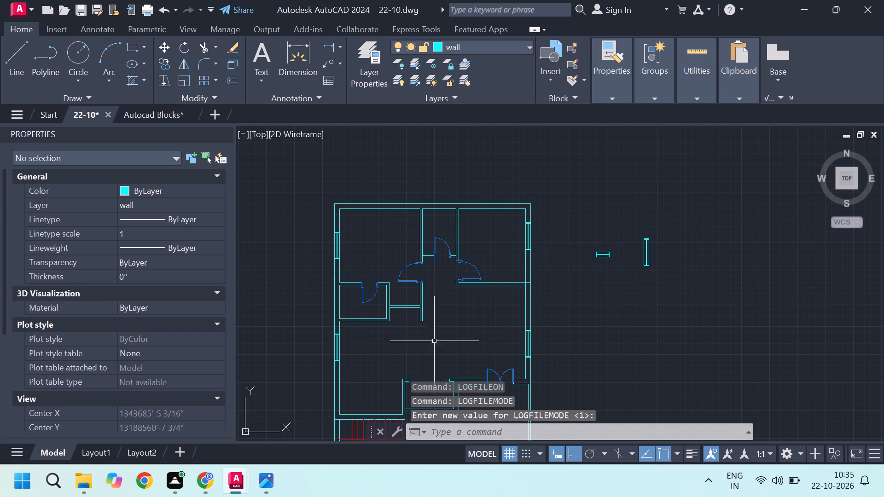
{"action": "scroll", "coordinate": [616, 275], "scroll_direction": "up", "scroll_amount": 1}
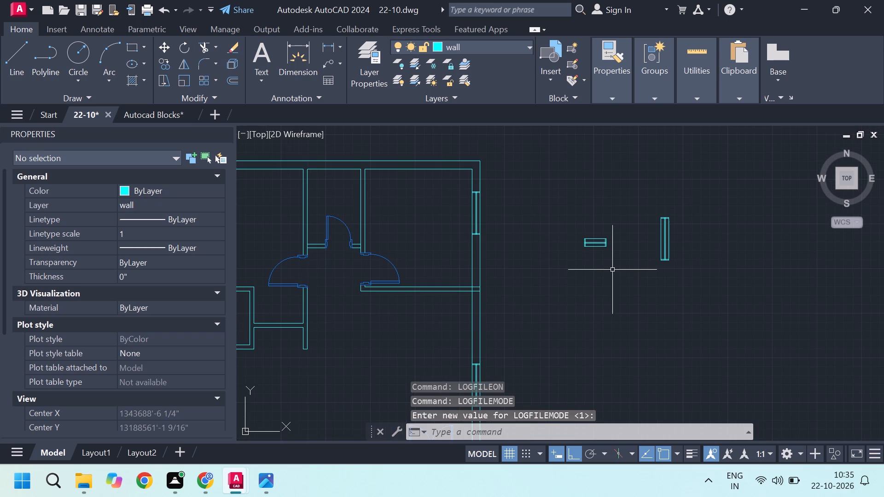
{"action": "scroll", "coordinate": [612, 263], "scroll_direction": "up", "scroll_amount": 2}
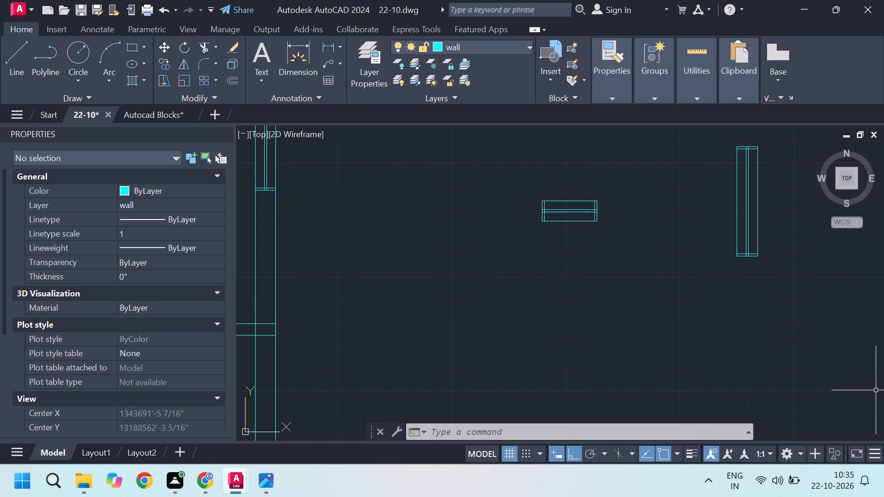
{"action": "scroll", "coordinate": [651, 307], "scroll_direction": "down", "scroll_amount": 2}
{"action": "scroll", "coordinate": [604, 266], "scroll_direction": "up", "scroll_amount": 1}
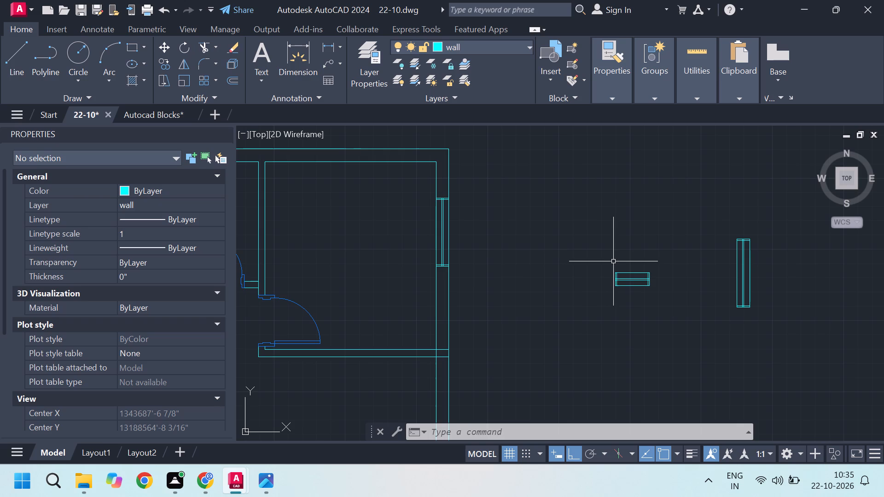
Move the shortened horizontal window by its southeast corner into the north outer wall, roughly centred on the narrow middle room.
{"action": "left_click", "coordinate": [591, 251]}
{"action": "left_click", "coordinate": [670, 304]}
{"action": "scroll", "coordinate": [646, 283], "scroll_direction": "up", "scroll_amount": 3}
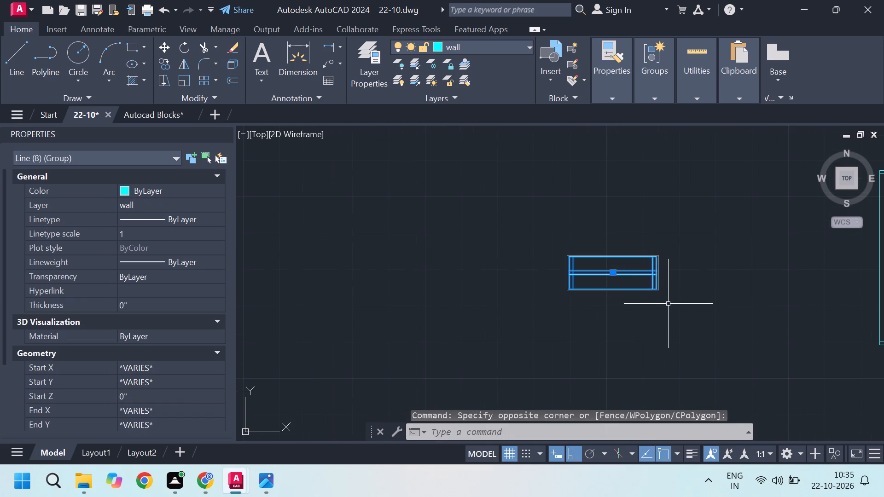
{"action": "scroll", "coordinate": [666, 299], "scroll_direction": "up", "scroll_amount": 2}
{"action": "middle_click_drag", "start_coordinate": [664, 302], "coordinate": [645, 334]}
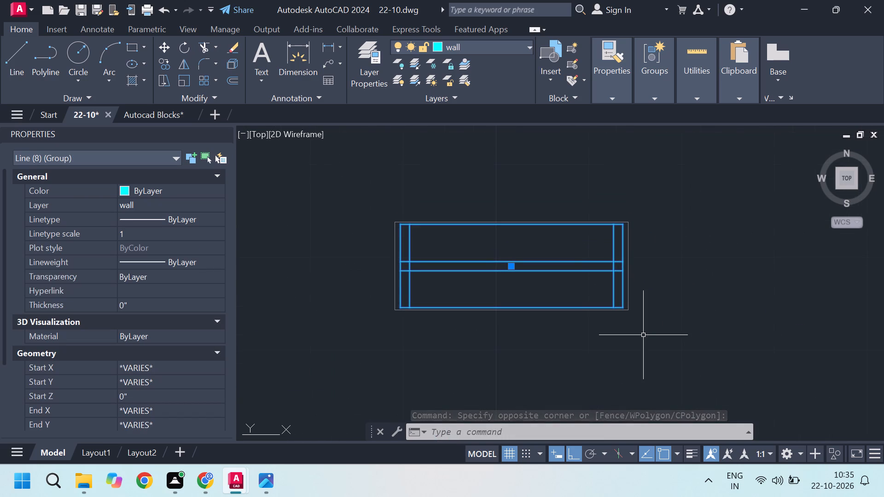
{"action": "scroll", "coordinate": [635, 328], "scroll_direction": "up", "scroll_amount": 2}
{"action": "key", "text": "m"}
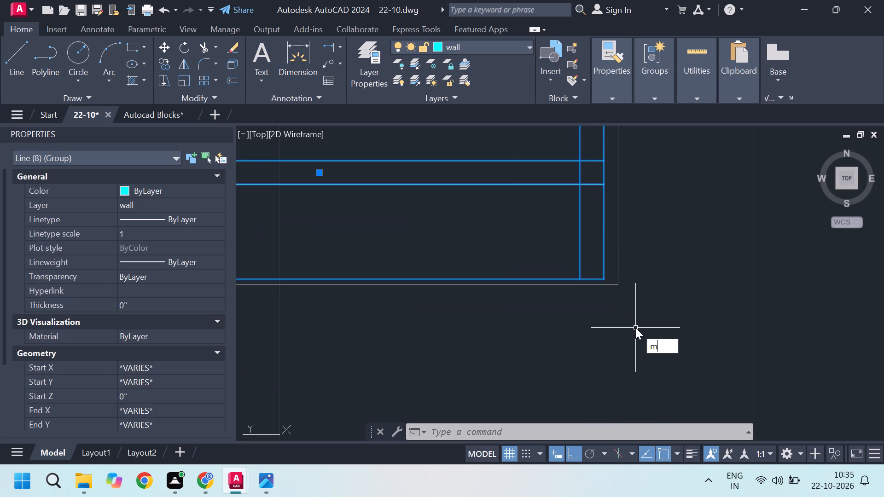
{"action": "key", "text": "Return"}
{"action": "left_click", "coordinate": [605, 283]}
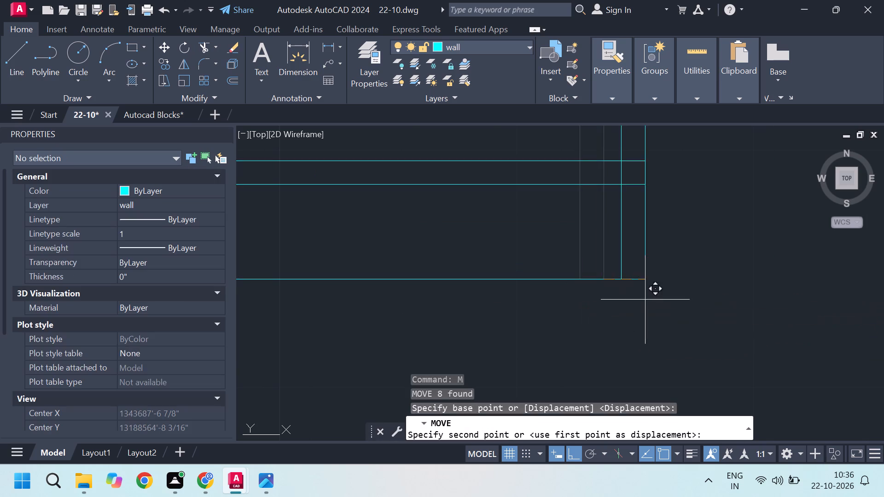
{"action": "scroll", "coordinate": [781, 296], "scroll_direction": "down", "scroll_amount": 9}
{"action": "scroll", "coordinate": [506, 189], "scroll_direction": "up", "scroll_amount": 4}
{"action": "scroll", "coordinate": [559, 272], "scroll_direction": "down", "scroll_amount": 2}
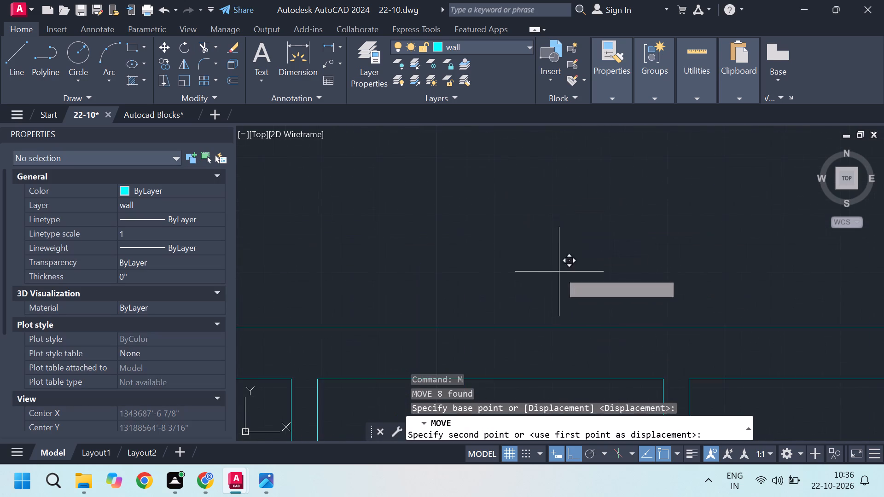
{"action": "left_click", "coordinate": [560, 313]}
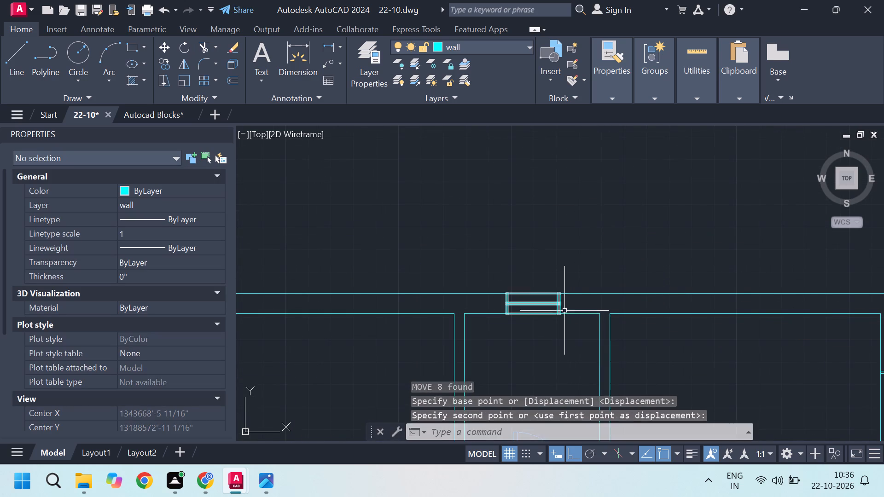
Copy the north-wall window by its southeast corner into the south wall of the small room east of the stairs, roughly centred.
{"action": "scroll", "coordinate": [582, 239], "scroll_direction": "down", "scroll_amount": 3}
{"action": "scroll", "coordinate": [582, 267], "scroll_direction": "up", "scroll_amount": 2}
{"action": "scroll", "coordinate": [550, 266], "scroll_direction": "down", "scroll_amount": 2}
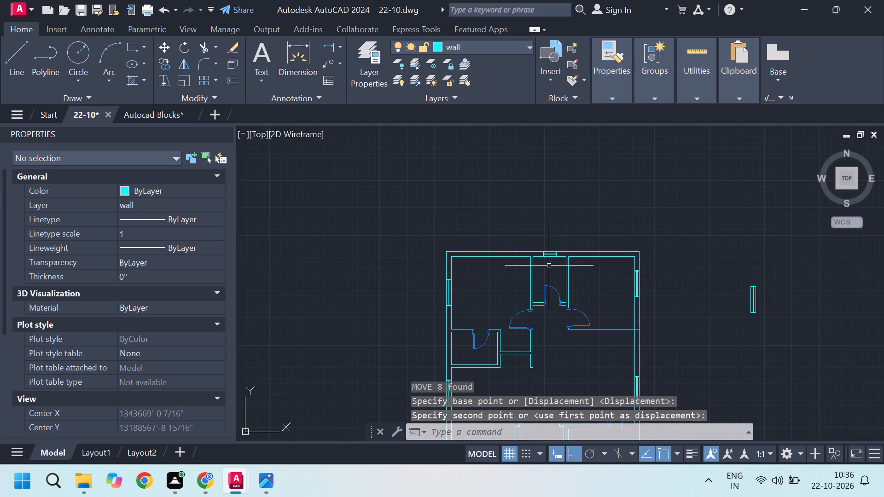
{"action": "scroll", "coordinate": [555, 259], "scroll_direction": "up", "scroll_amount": 4}
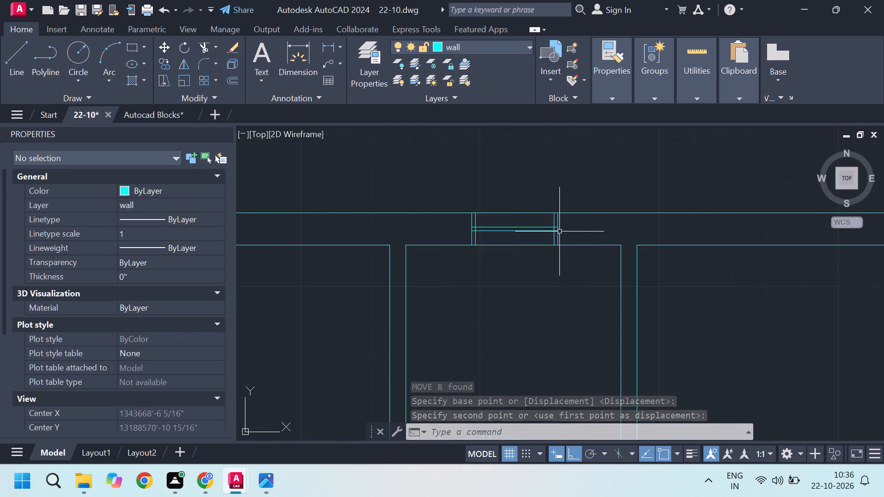
{"action": "left_click", "coordinate": [556, 228]}
{"action": "scroll", "coordinate": [556, 228], "scroll_direction": "up", "scroll_amount": 2}
{"action": "key", "text": "c"}
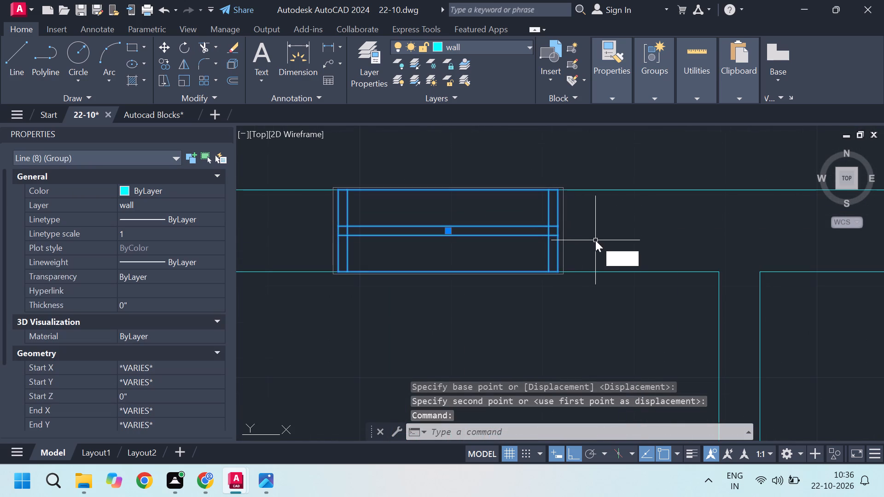
{"action": "key", "text": "o"}
{"action": "key", "text": "Return"}
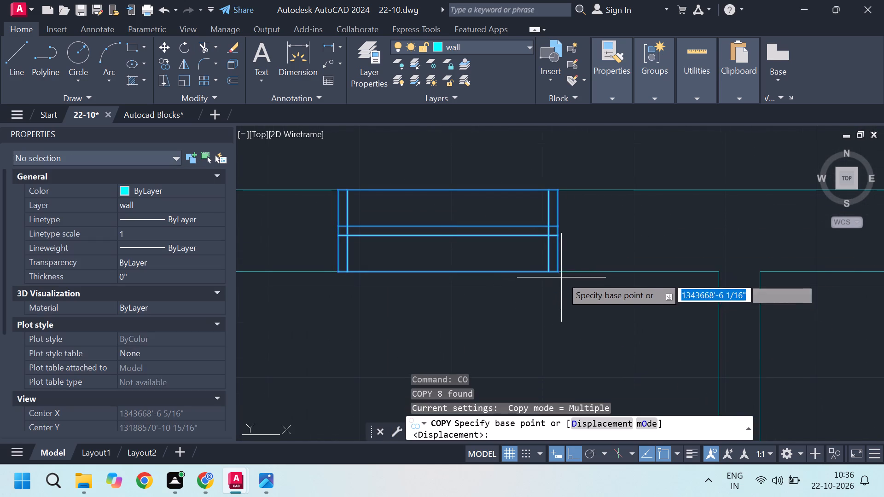
{"action": "left_click", "coordinate": [557, 270]}
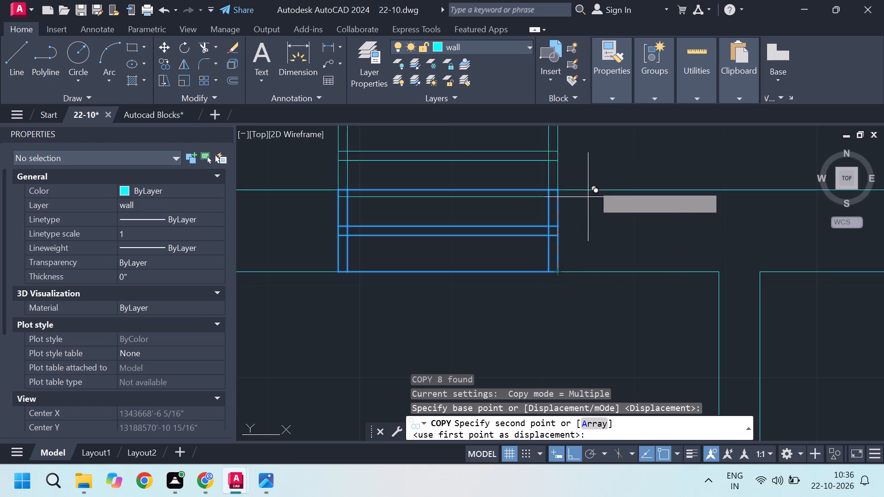
{"action": "scroll", "coordinate": [593, 179], "scroll_direction": "down", "scroll_amount": 11}
{"action": "scroll", "coordinate": [584, 231], "scroll_direction": "up", "scroll_amount": 4}
{"action": "scroll", "coordinate": [584, 242], "scroll_direction": "down", "scroll_amount": 2}
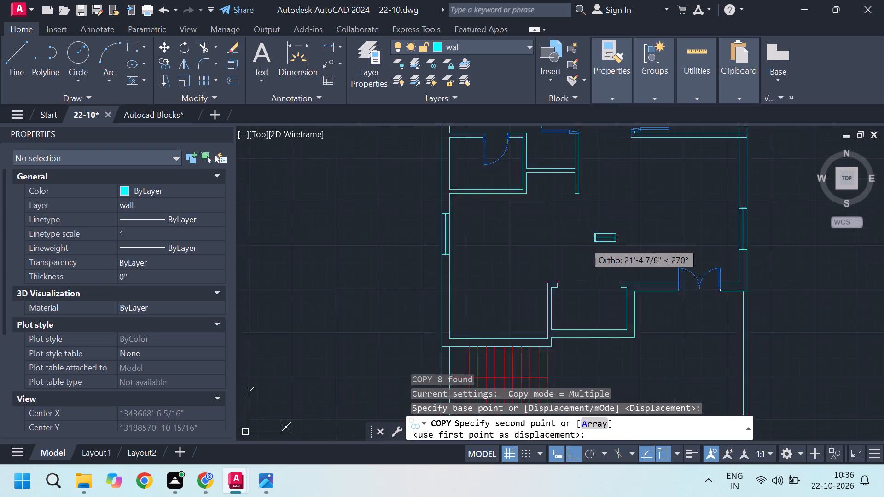
{"action": "scroll", "coordinate": [584, 242], "scroll_direction": "down", "scroll_amount": 1}
{"action": "scroll", "coordinate": [588, 283], "scroll_direction": "up", "scroll_amount": 4}
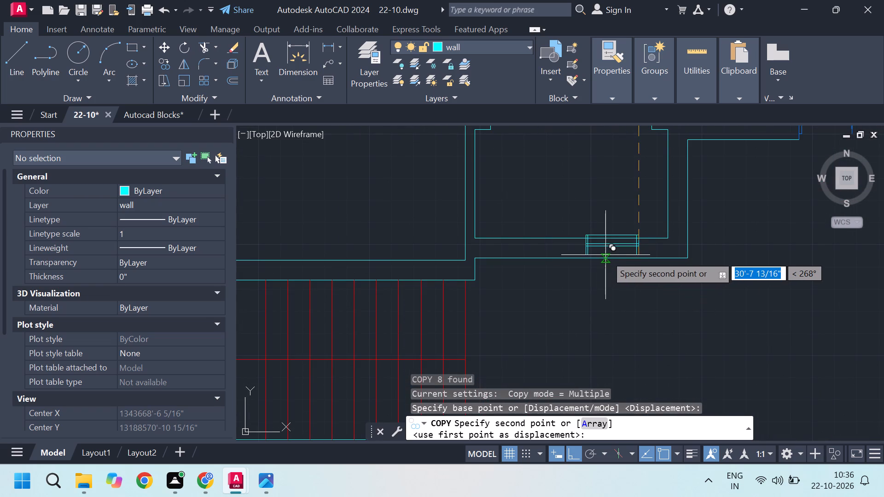
{"action": "left_click", "coordinate": [608, 255]}
Place another copy of the short window in the open hall, north of the small room beside the stairs, and finish copying.
{"action": "scroll", "coordinate": [646, 253], "scroll_direction": "down", "scroll_amount": 3}
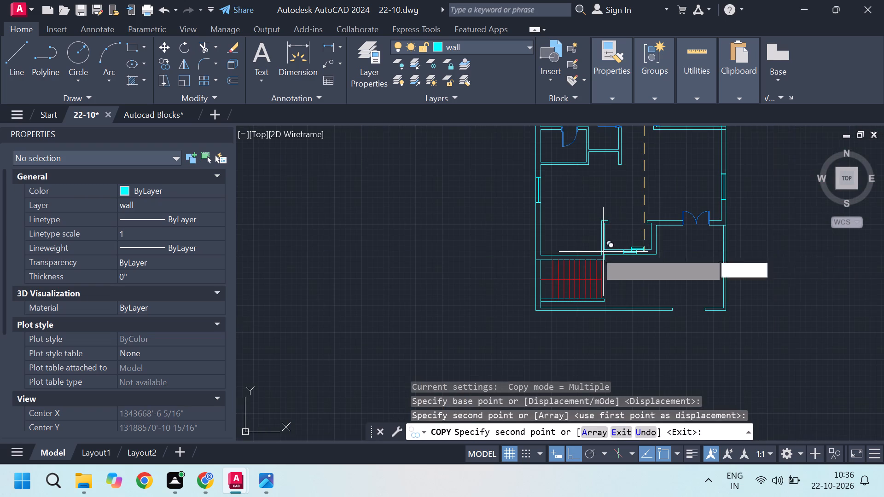
{"action": "scroll", "coordinate": [573, 253], "scroll_direction": "up", "scroll_amount": 3}
{"action": "scroll", "coordinate": [574, 255], "scroll_direction": "down", "scroll_amount": 3}
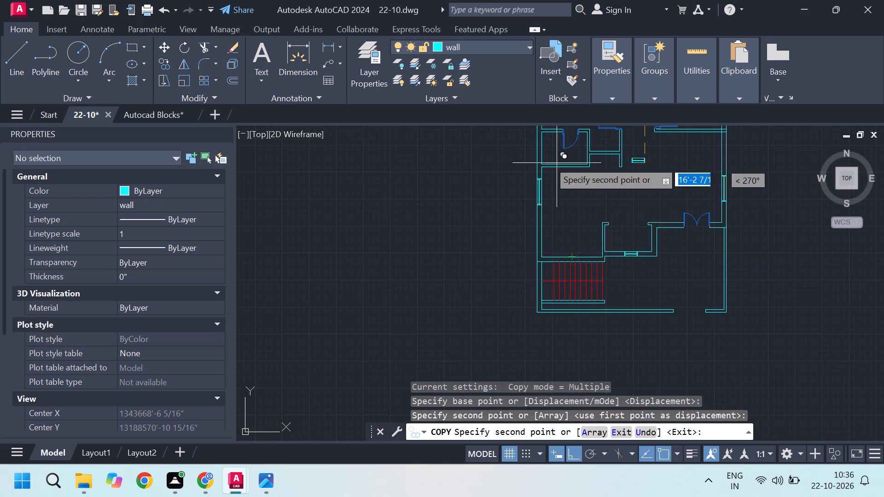
{"action": "scroll", "coordinate": [546, 157], "scroll_direction": "up", "scroll_amount": 2}
{"action": "scroll", "coordinate": [571, 245], "scroll_direction": "down", "scroll_amount": 3}
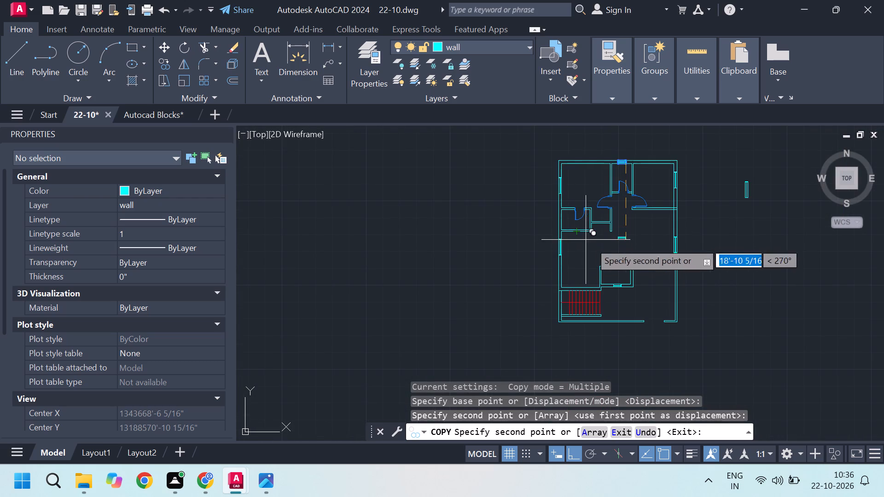
{"action": "left_click", "coordinate": [590, 246]}
{"action": "scroll", "coordinate": [625, 243], "scroll_direction": "up", "scroll_amount": 4}
{"action": "key", "text": "Escape"}
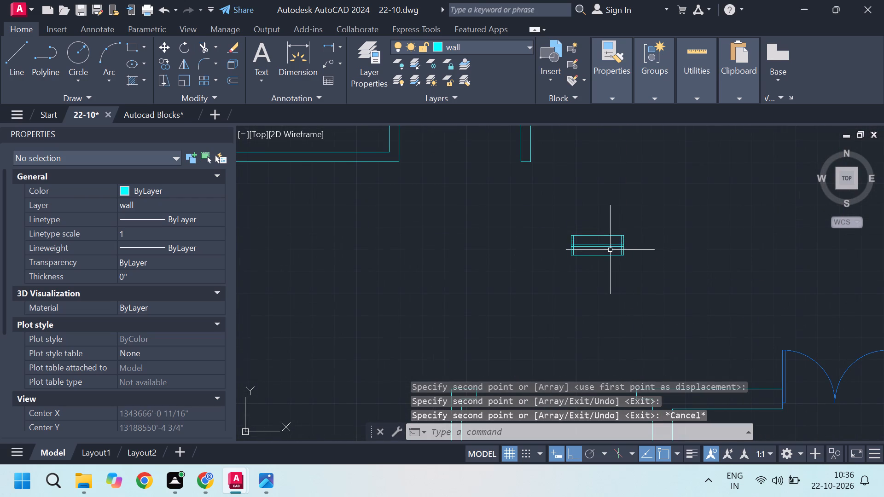
Rotate the spare short window in the open hall 90° about its northeast corner so it stands vertical.
{"action": "left_click", "coordinate": [549, 221]}
{"action": "left_click", "coordinate": [671, 294]}
{"action": "type", "text": "ro"}
{"action": "key", "text": "Return"}
{"action": "scroll", "coordinate": [615, 238], "scroll_direction": "up", "scroll_amount": 2}
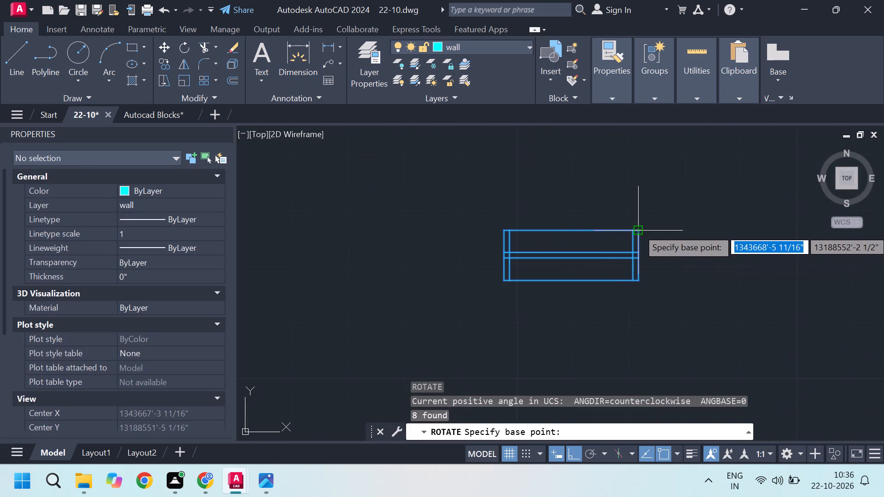
{"action": "left_click", "coordinate": [639, 230]}
{"action": "left_click", "coordinate": [619, 172]}
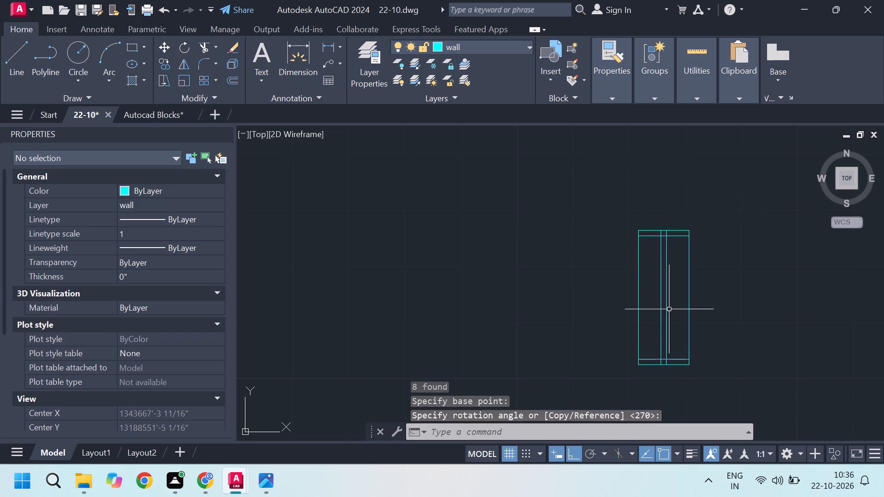
Move the rotated short window by its southeast corner into the west outer wall of the small west room, roughly centred.
{"action": "left_click", "coordinate": [688, 360]}
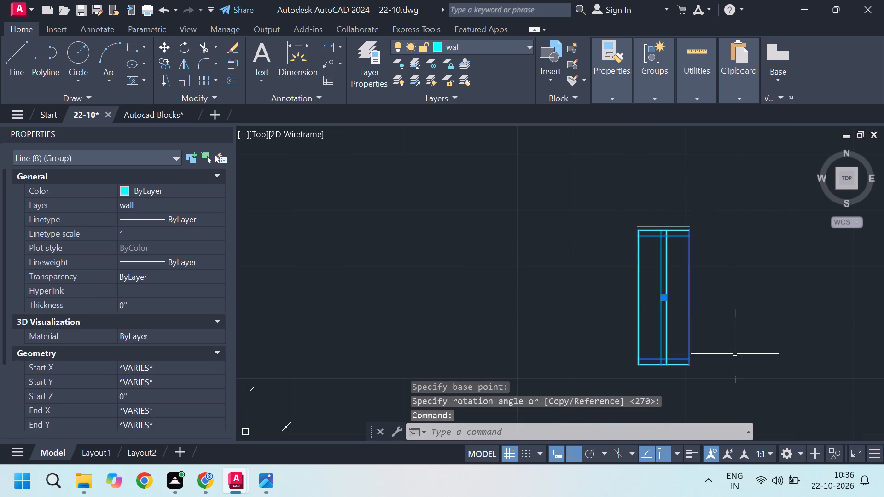
{"action": "key", "text": "m"}
{"action": "key", "text": "Return"}
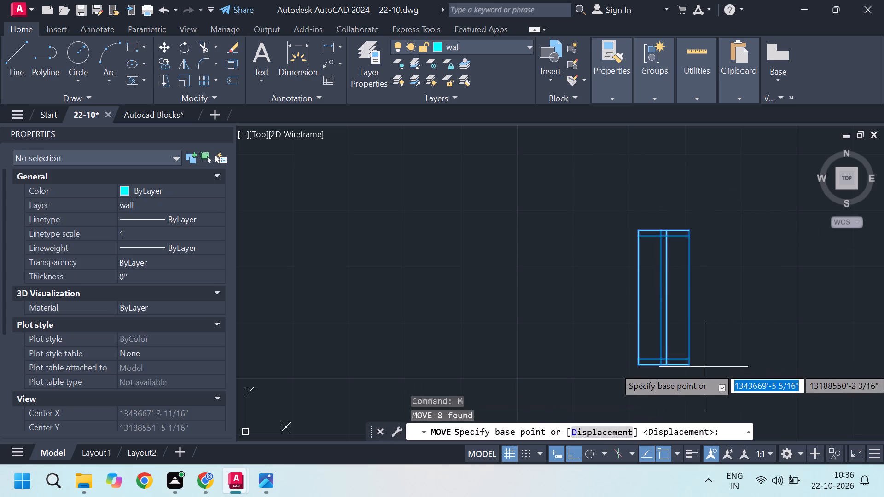
{"action": "left_click", "coordinate": [690, 369]}
{"action": "scroll", "coordinate": [737, 290], "scroll_direction": "down", "scroll_amount": 5}
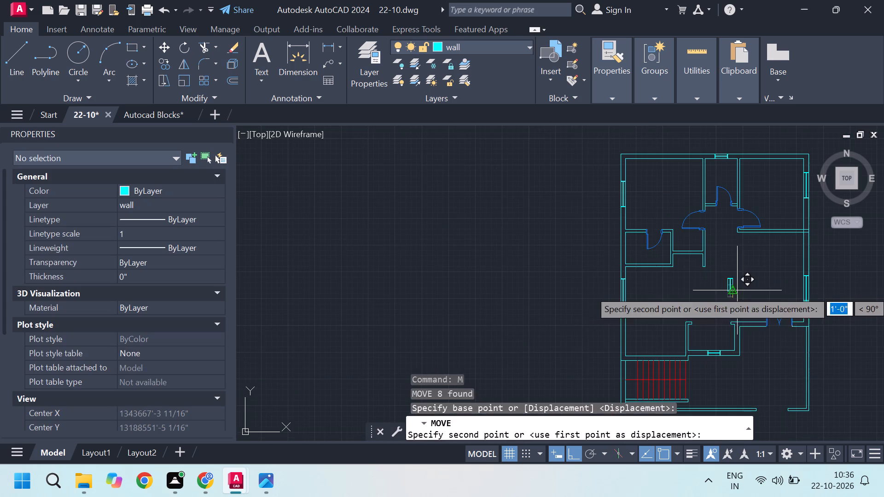
{"action": "scroll", "coordinate": [599, 248], "scroll_direction": "up", "scroll_amount": 3}
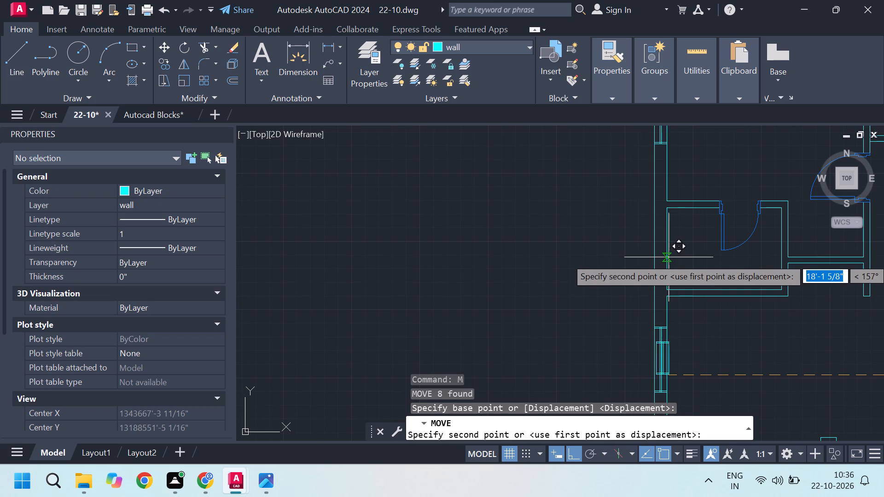
{"action": "left_click", "coordinate": [667, 262]}
{"action": "scroll", "coordinate": [696, 267], "scroll_direction": "down", "scroll_amount": 3}
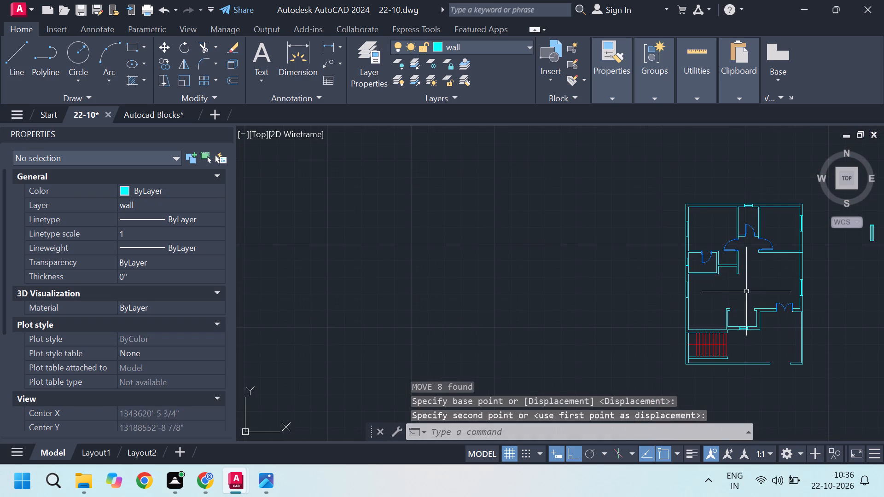
{"action": "middle_click_drag", "start_coordinate": [731, 305], "coordinate": [667, 311]}
{"action": "key", "text": "Escape"}
{"action": "key", "text": "Escape"}
Delete the leftover vertical window lying outside the plan to the east.
{"action": "middle_click_drag", "start_coordinate": [762, 340], "coordinate": [680, 334]}
{"action": "scroll", "coordinate": [669, 324], "scroll_direction": "up", "scroll_amount": 2}
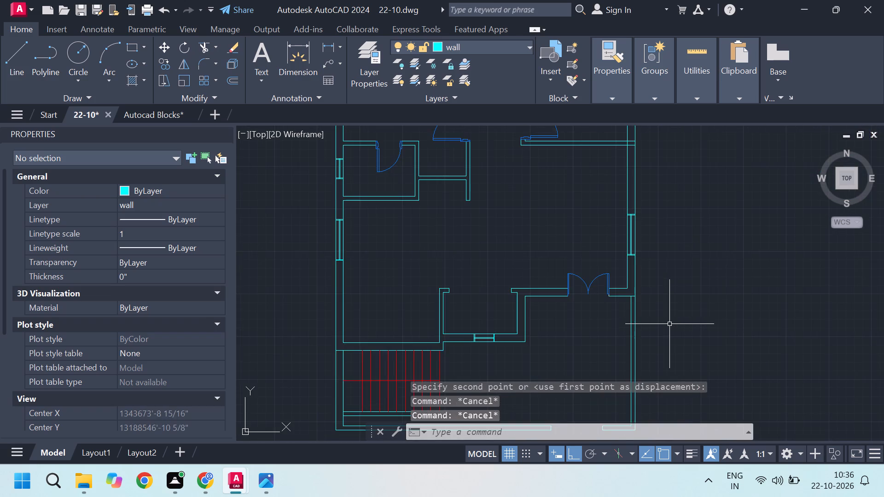
{"action": "scroll", "coordinate": [672, 324], "scroll_direction": "down", "scroll_amount": 1}
{"action": "scroll", "coordinate": [642, 285], "scroll_direction": "up", "scroll_amount": 2}
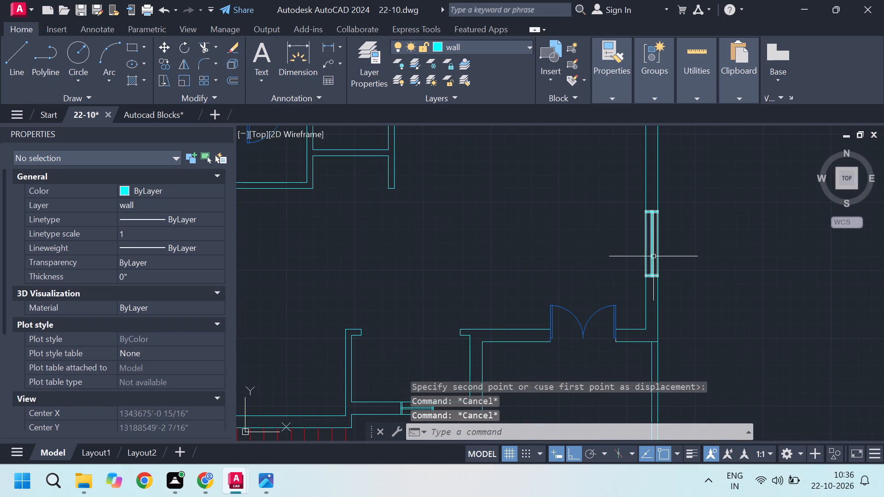
{"action": "scroll", "coordinate": [603, 329], "scroll_direction": "down", "scroll_amount": 2}
{"action": "left_click_drag", "start_coordinate": [708, 184], "coordinate": [712, 185]}
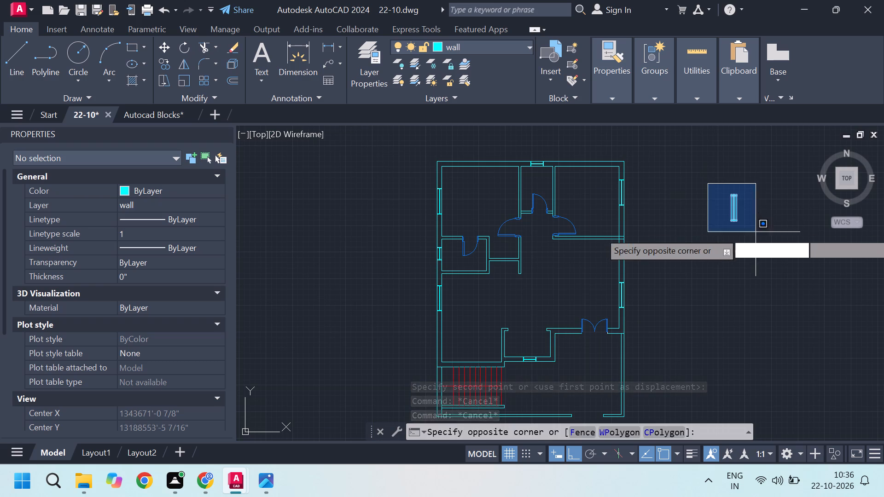
{"action": "left_click", "coordinate": [770, 246]}
{"action": "key", "text": "Delete"}
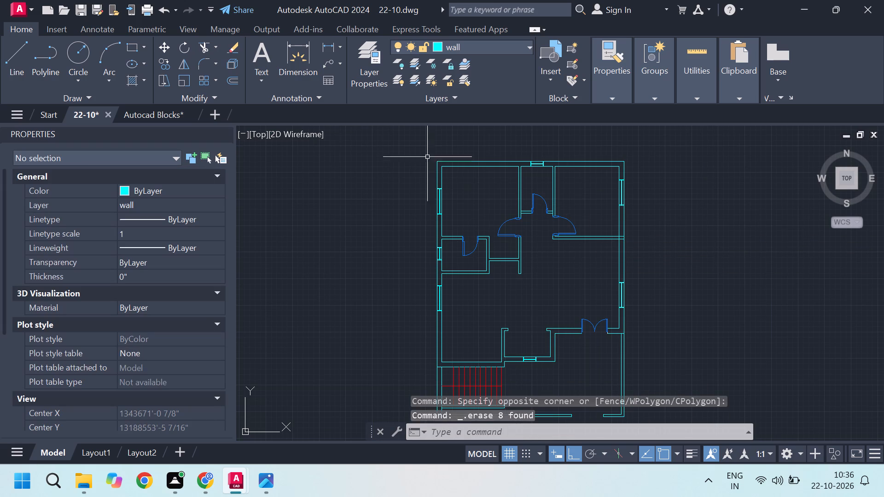
Assign the north-wall window, the northeast room's window, the three west-wall windows and the small south room's window to the window layer.
{"action": "scroll", "coordinate": [575, 141], "scroll_direction": "up", "scroll_amount": 2}
{"action": "scroll", "coordinate": [508, 165], "scroll_direction": "up", "scroll_amount": 1}
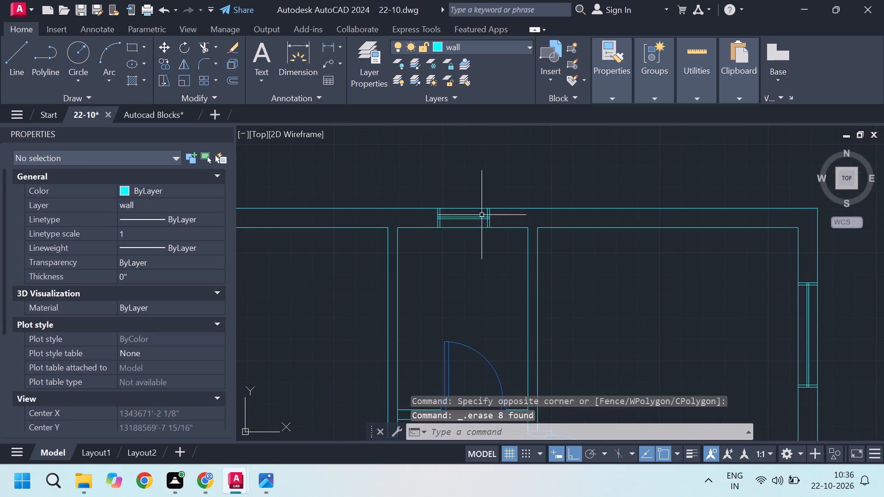
{"action": "left_click", "coordinate": [488, 219]}
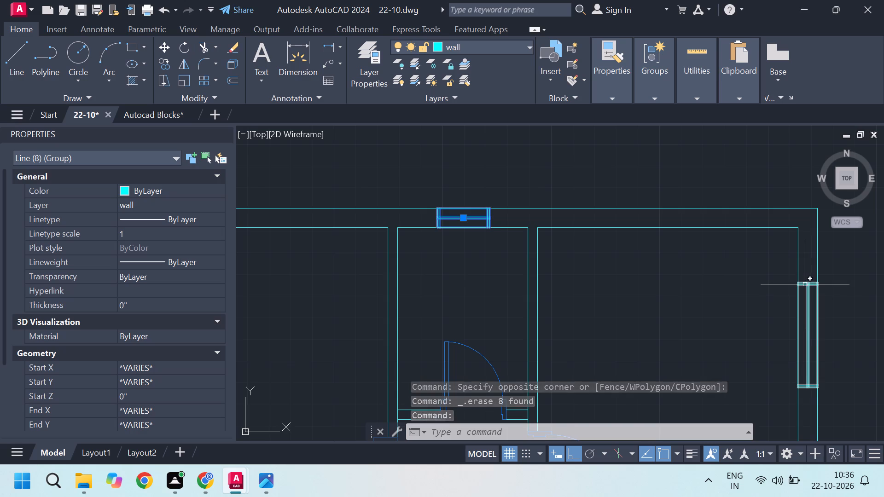
{"action": "left_click", "coordinate": [806, 284]}
{"action": "scroll", "coordinate": [689, 202], "scroll_direction": "down", "scroll_amount": 2}
{"action": "scroll", "coordinate": [432, 254], "scroll_direction": "up", "scroll_amount": 2}
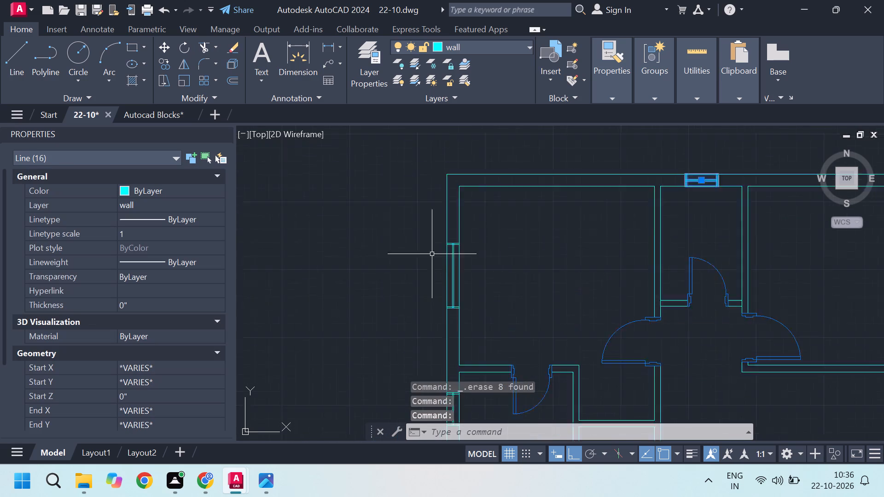
{"action": "left_click", "coordinate": [468, 237]}
{"action": "scroll", "coordinate": [454, 186], "scroll_direction": "down", "scroll_amount": 4}
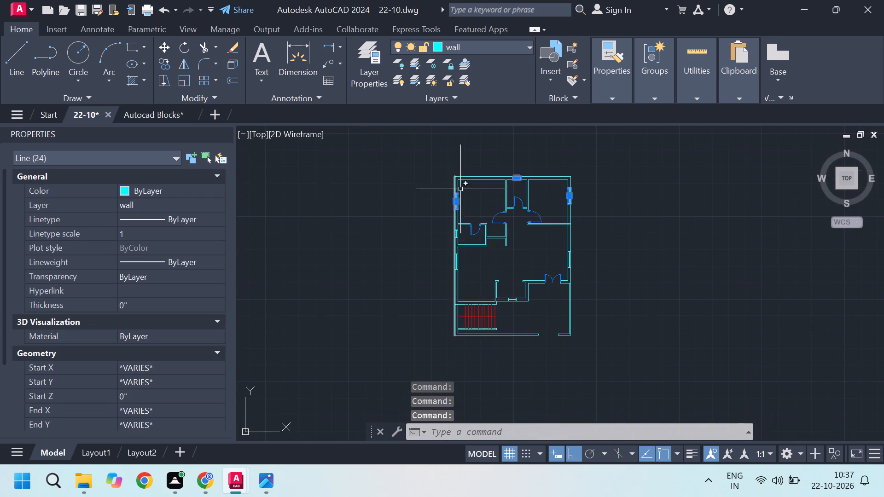
{"action": "scroll", "coordinate": [460, 263], "scroll_direction": "up", "scroll_amount": 3}
{"action": "left_click", "coordinate": [439, 149]}
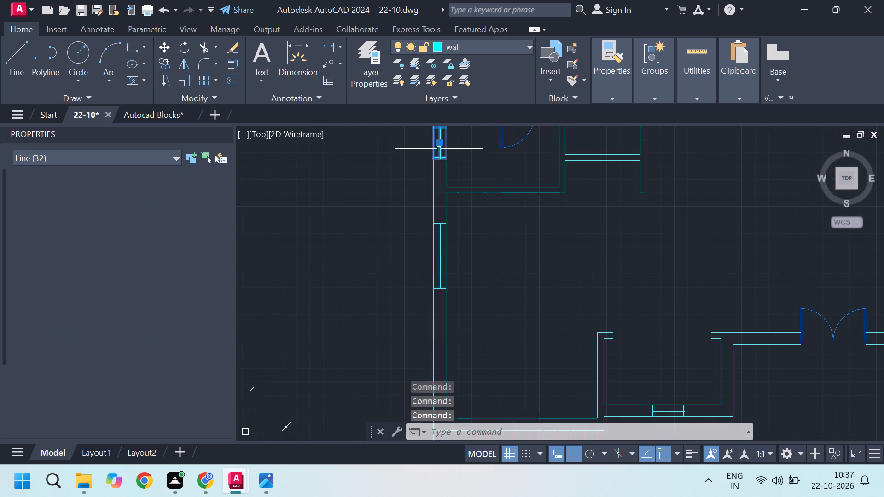
{"action": "left_click", "coordinate": [442, 227]}
{"action": "scroll", "coordinate": [571, 260], "scroll_direction": "down", "scroll_amount": 2}
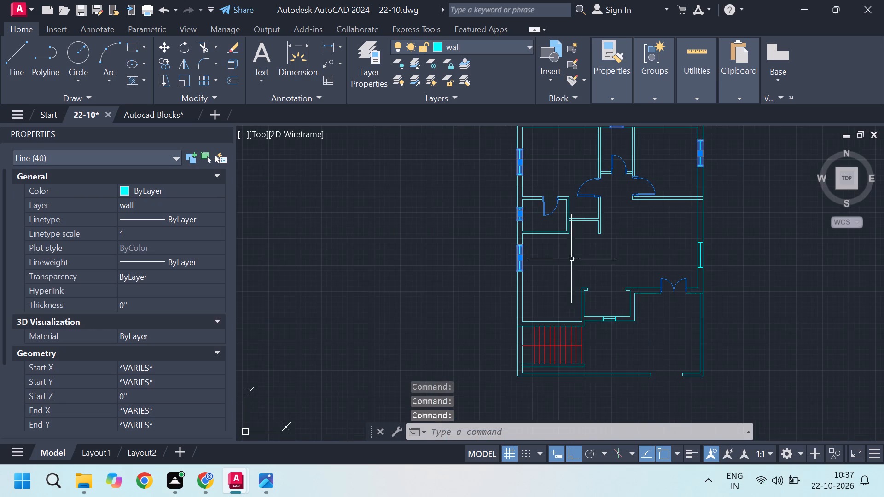
{"action": "scroll", "coordinate": [616, 301], "scroll_direction": "up", "scroll_amount": 2}
{"action": "left_click", "coordinate": [618, 348]}
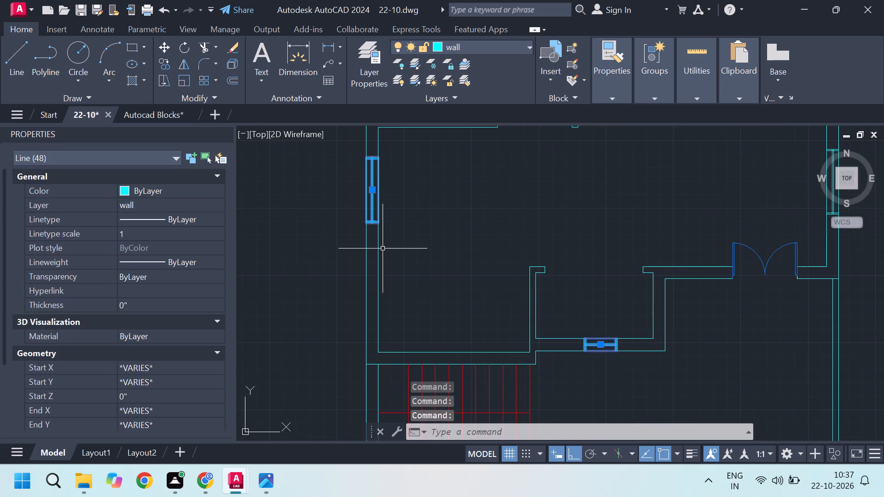
{"action": "double_click", "coordinate": [199, 203]}
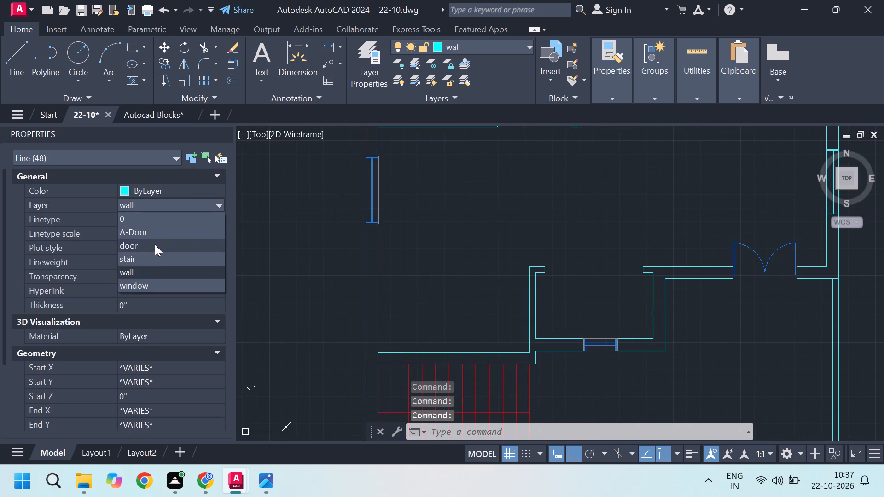
{"action": "left_click", "coordinate": [154, 281]}
{"action": "scroll", "coordinate": [320, 270], "scroll_direction": "down", "scroll_amount": 3}
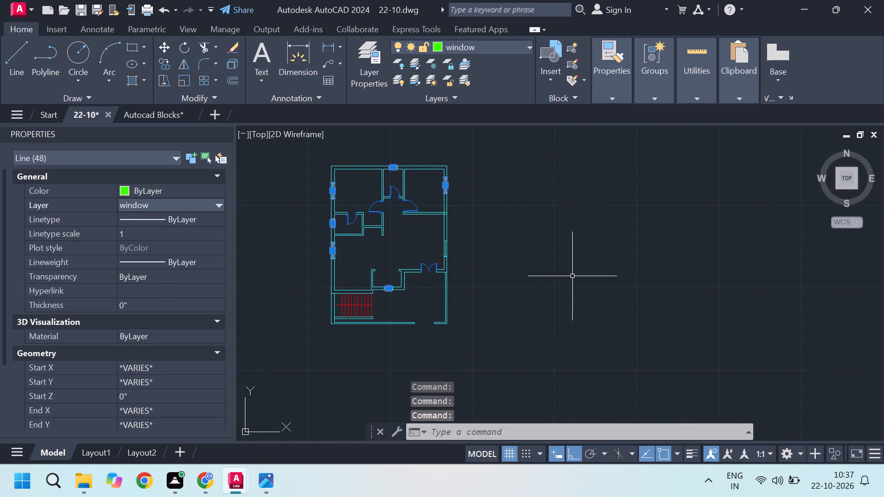
{"action": "key", "text": "Escape"}
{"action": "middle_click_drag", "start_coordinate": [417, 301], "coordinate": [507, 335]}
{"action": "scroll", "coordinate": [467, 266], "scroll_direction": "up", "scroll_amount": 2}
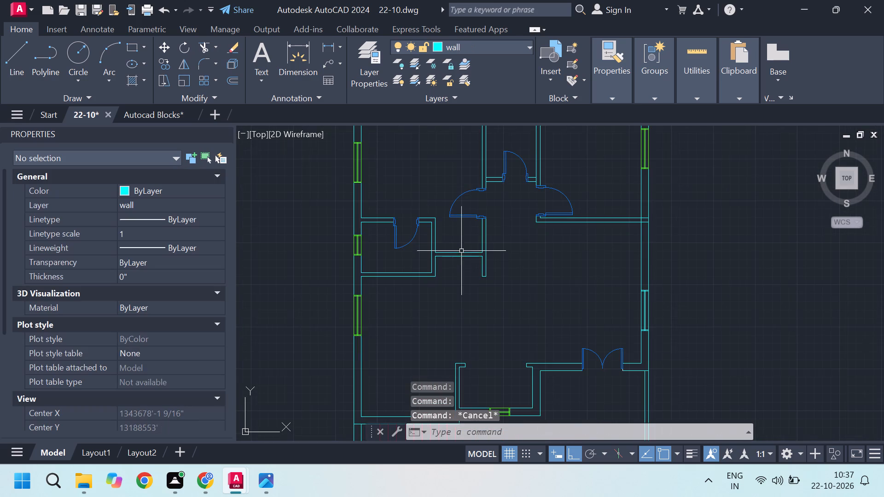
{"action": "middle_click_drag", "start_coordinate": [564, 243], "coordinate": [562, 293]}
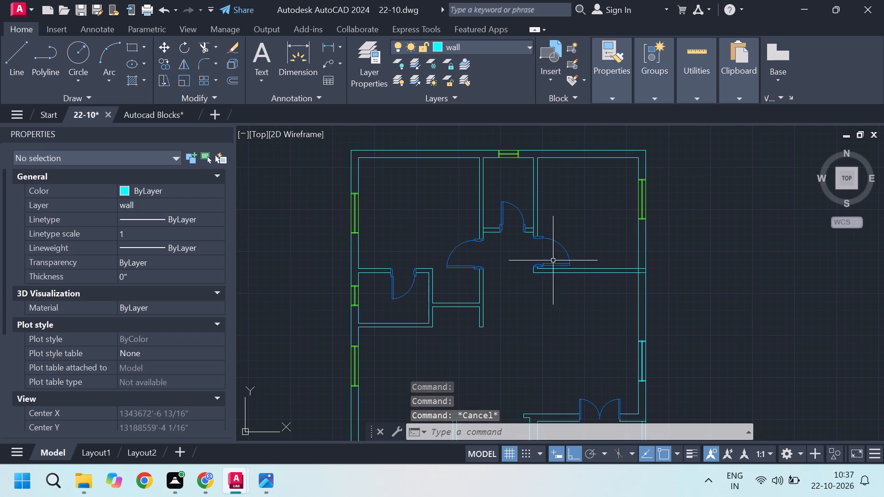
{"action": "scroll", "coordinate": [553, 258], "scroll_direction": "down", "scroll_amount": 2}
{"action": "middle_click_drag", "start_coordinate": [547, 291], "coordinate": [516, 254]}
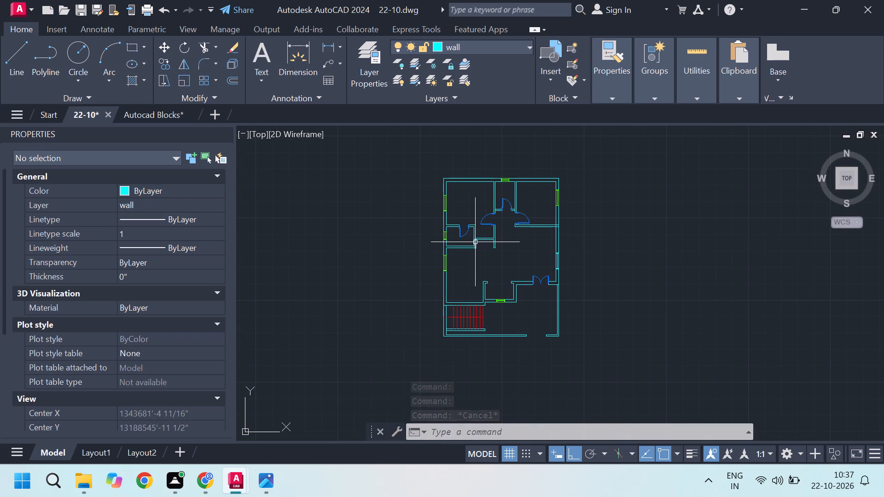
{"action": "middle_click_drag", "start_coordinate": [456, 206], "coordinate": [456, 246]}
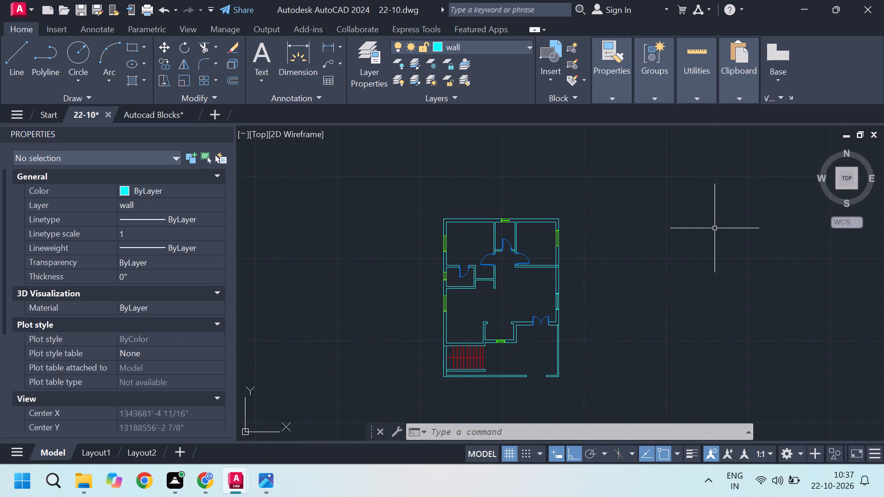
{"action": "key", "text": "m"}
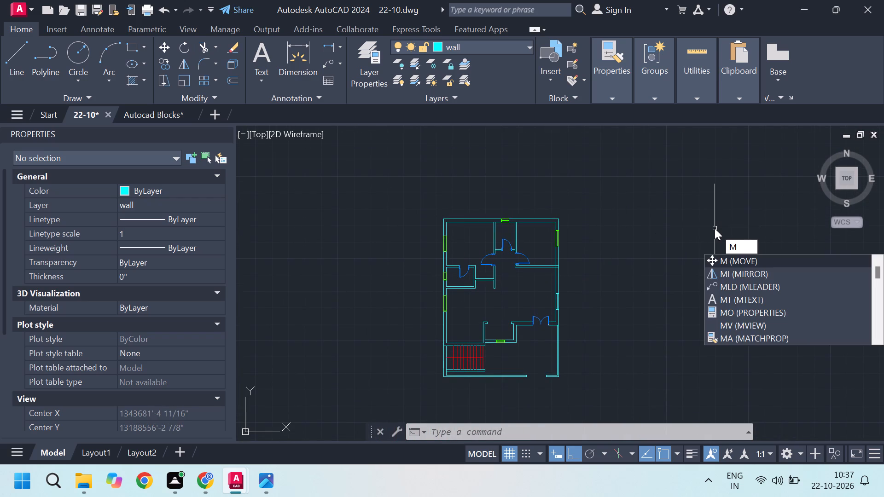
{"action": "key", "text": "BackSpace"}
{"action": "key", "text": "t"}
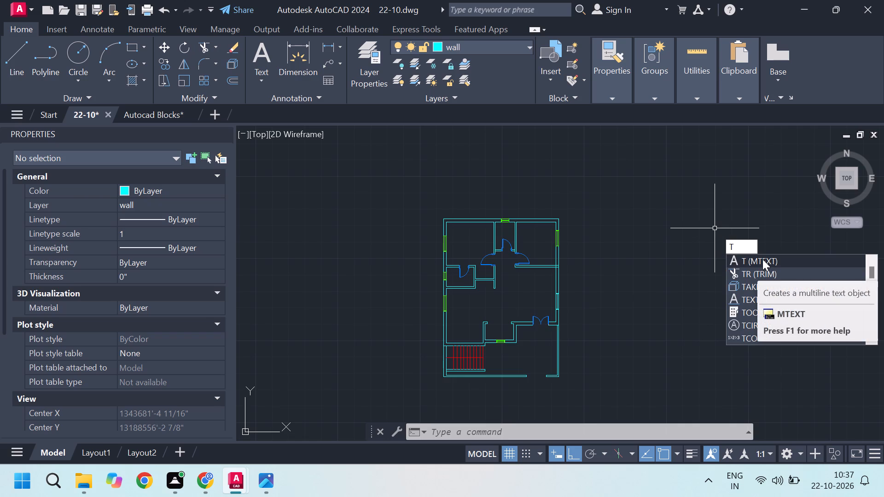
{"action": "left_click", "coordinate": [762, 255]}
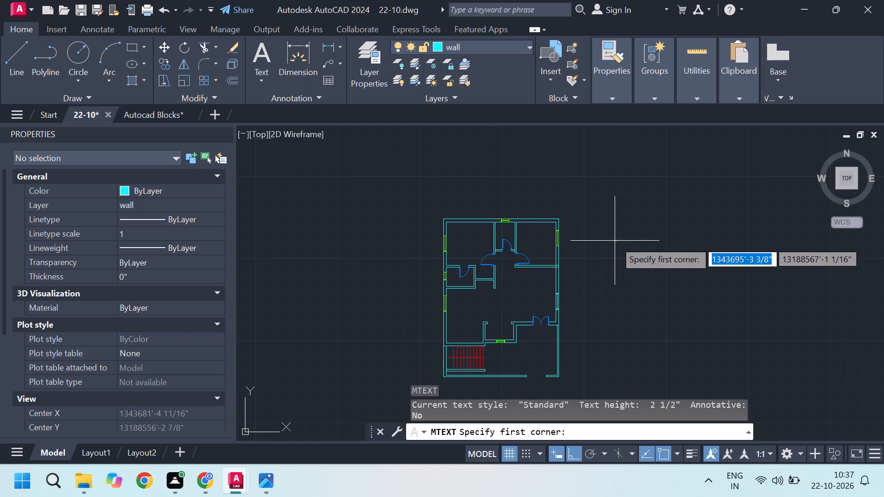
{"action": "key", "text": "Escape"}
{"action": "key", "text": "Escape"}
Set the Standard text style's height to 5", apply it and close the text style settings.
{"action": "middle_click_drag", "start_coordinate": [714, 272], "coordinate": [619, 280]}
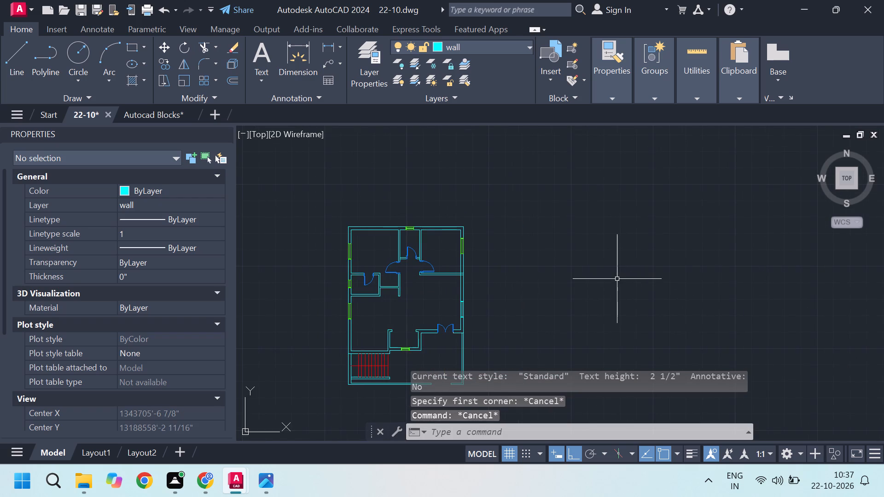
{"action": "type", "text": "st"}
{"action": "key", "text": "Return"}
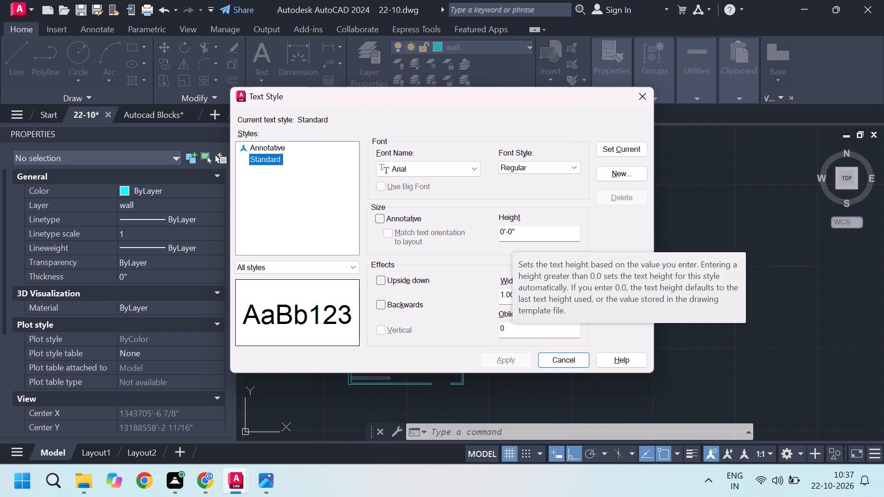
{"action": "left_click_drag", "start_coordinate": [522, 229], "coordinate": [474, 229]}
{"action": "type", "text": "5\""}
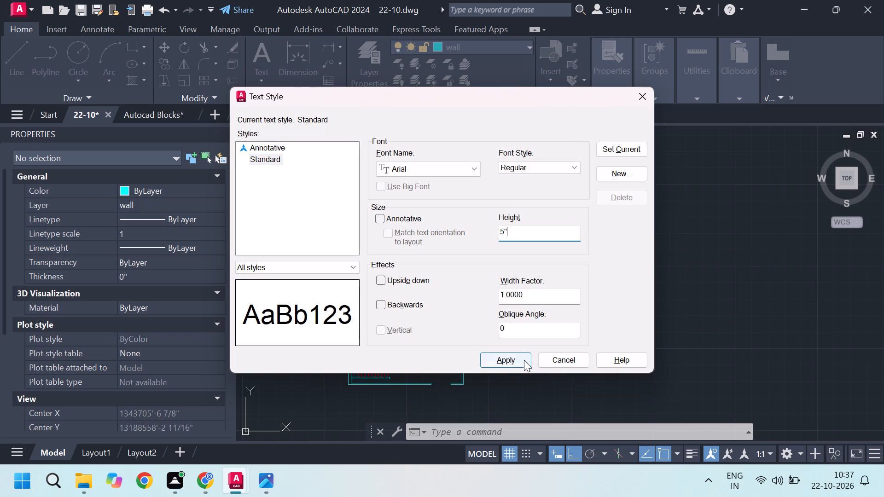
{"action": "left_click", "coordinate": [523, 358]}
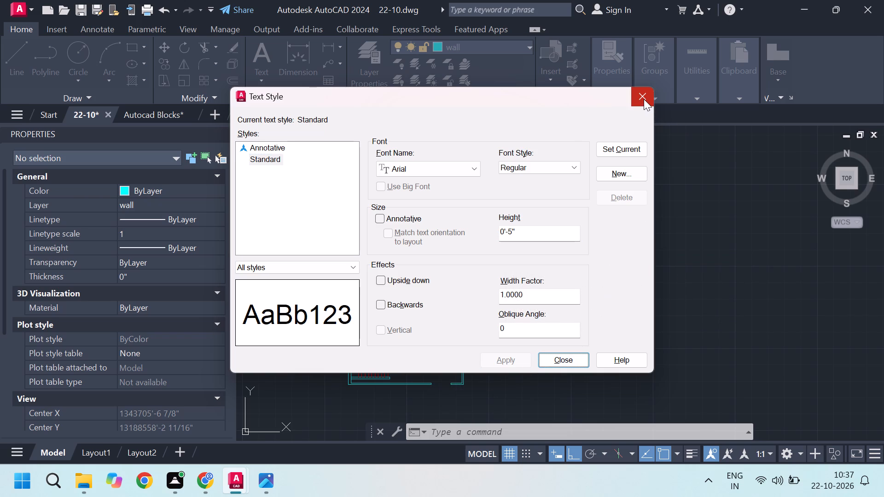
{"action": "left_click", "coordinate": [644, 99]}
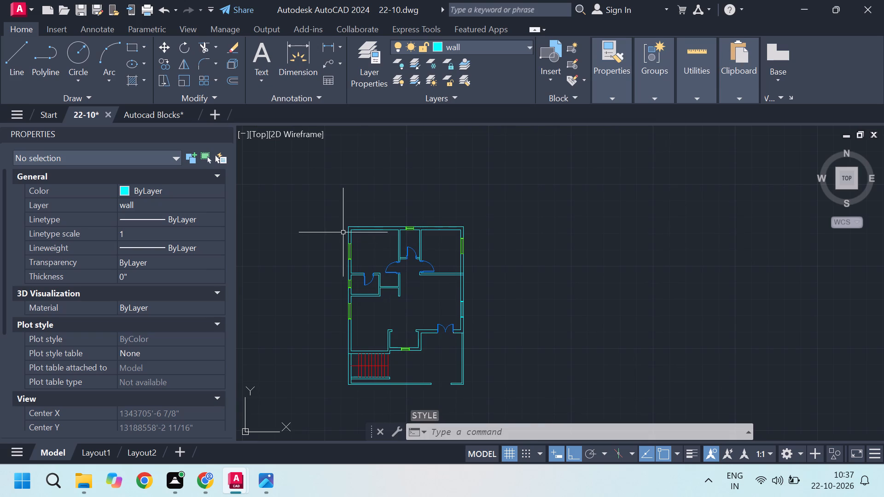
Add the single-line text MASTER BEDROOM inside the northwest room, with 0 rotation.
{"action": "scroll", "coordinate": [351, 232], "scroll_direction": "up", "scroll_amount": 1}
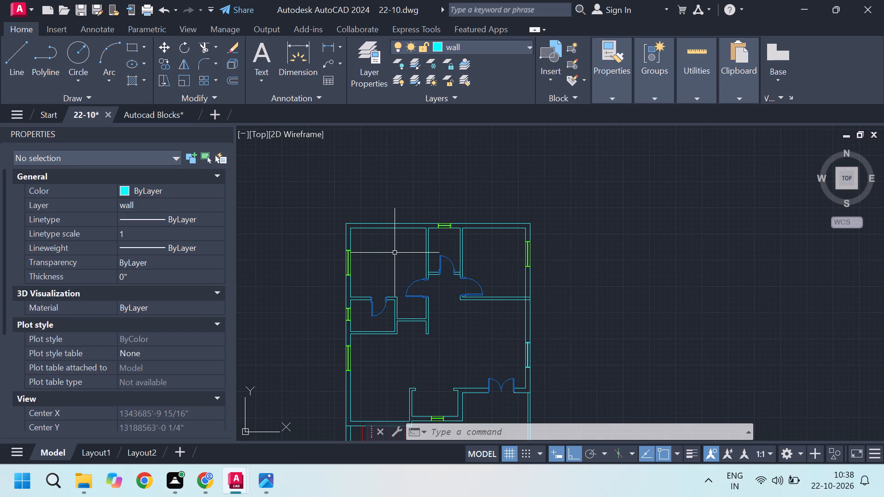
{"action": "scroll", "coordinate": [406, 267], "scroll_direction": "up", "scroll_amount": 3}
{"action": "middle_click_drag", "start_coordinate": [396, 277], "coordinate": [458, 285]}
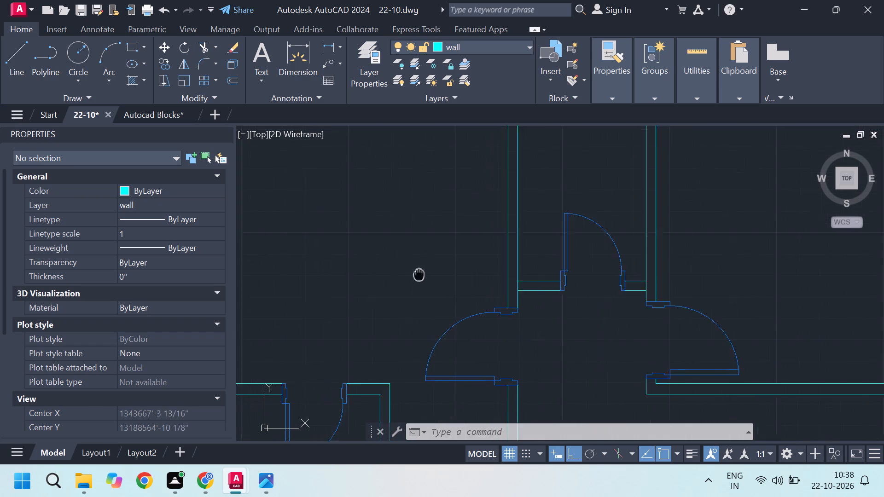
{"action": "middle_click_drag", "start_coordinate": [458, 285], "coordinate": [459, 285]}
{"action": "scroll", "coordinate": [467, 286], "scroll_direction": "down", "scroll_amount": 1}
{"action": "type", "text": "text"}
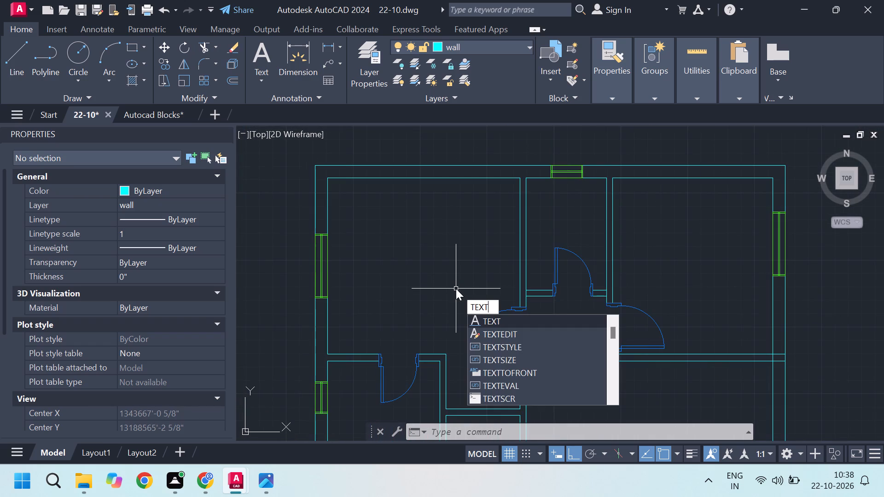
{"action": "left_click", "coordinate": [484, 323]}
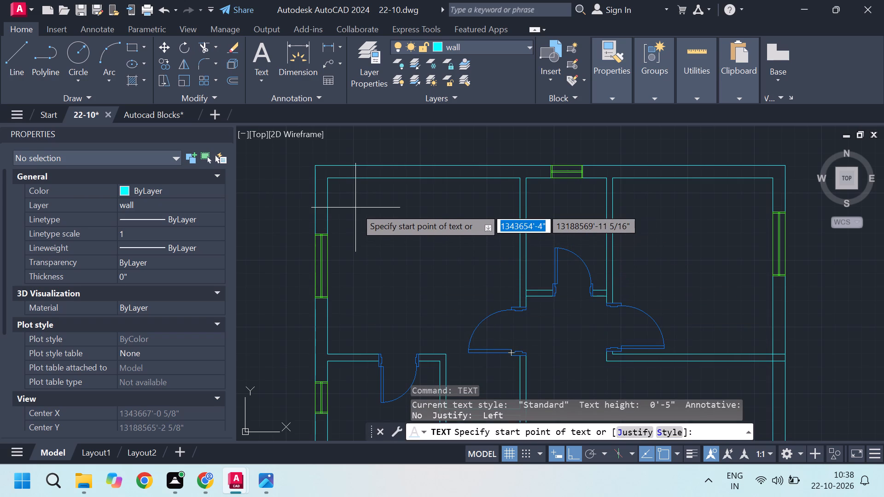
{"action": "left_click", "coordinate": [367, 248]}
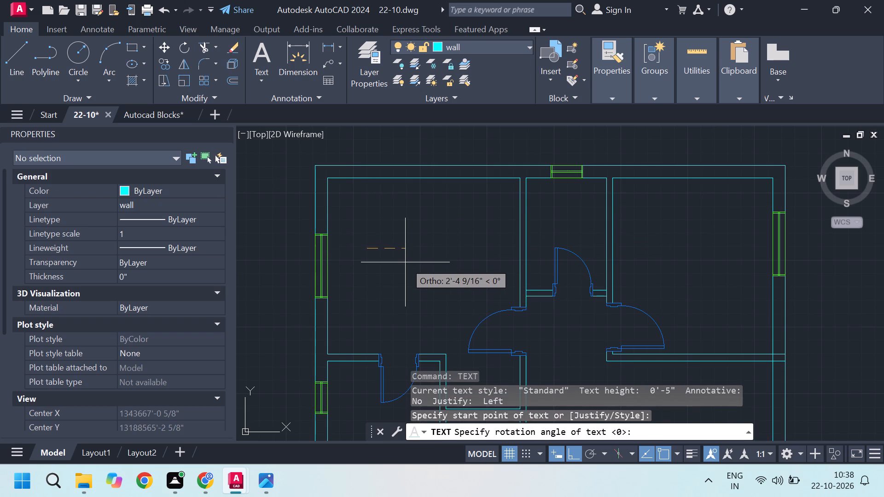
{"action": "key", "text": "Return"}
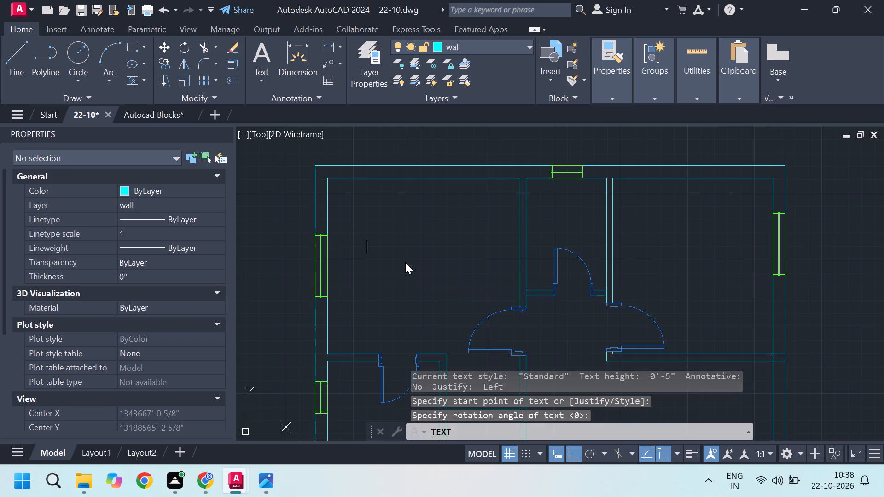
{"action": "type", "text": "ma"}
{"action": "key", "text": "BackSpace"}
{"action": "key", "text": "BackSpace"}
{"action": "key", "text": "BackSpace"}
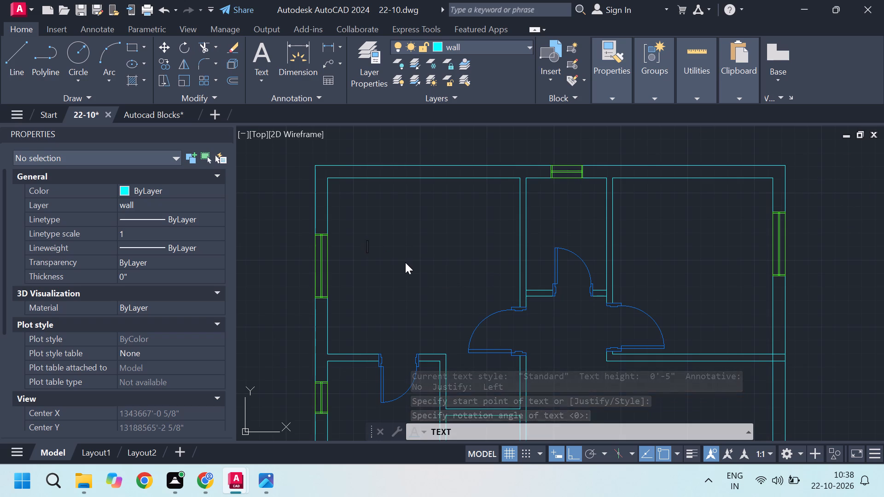
{"action": "key", "text": "shift+m"}
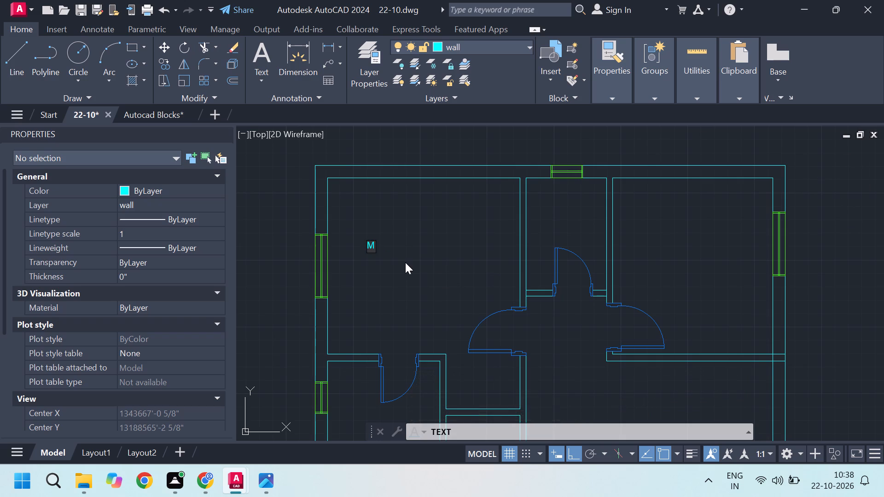
{"action": "type", "text": "aster"}
{"action": "key", "text": "BackSpace"}
{"action": "key", "text": "BackSpace"}
{"action": "key", "text": "BackSpace"}
{"action": "key", "text": "BackSpace"}
{"action": "key", "text": "BackSpace"}
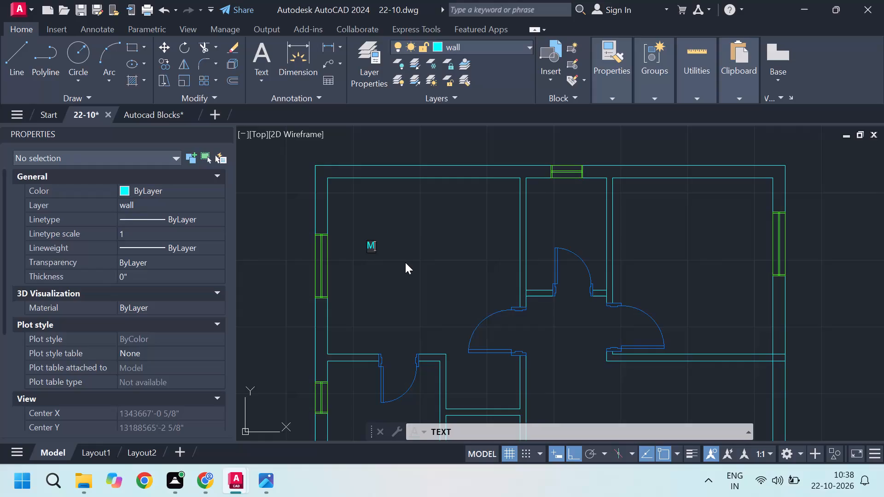
{"action": "type", "text": "ASTER"}
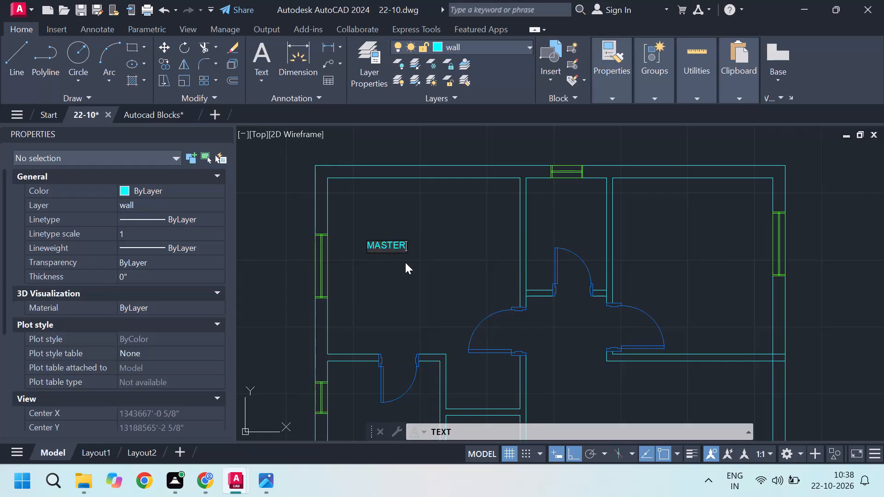
{"action": "key", "text": "space"}
{"action": "type", "text": "B"}
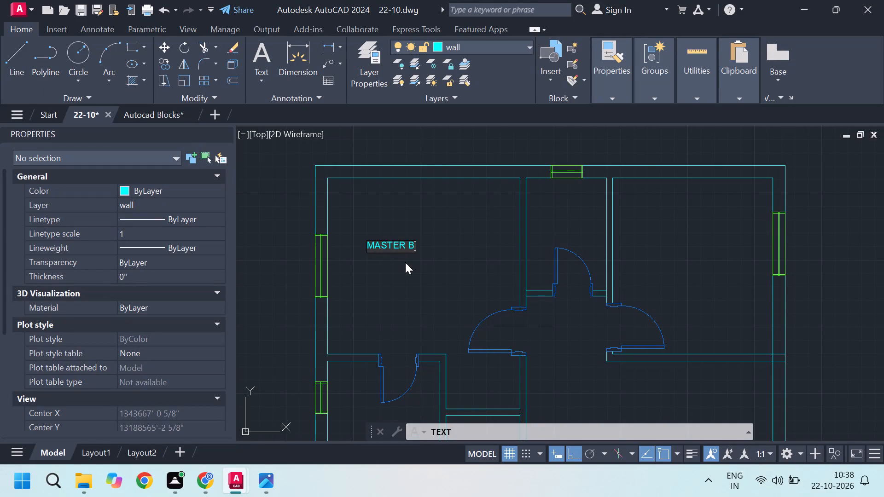
{"action": "type", "text": "EDR"}
{"action": "type", "text": "OOM"}
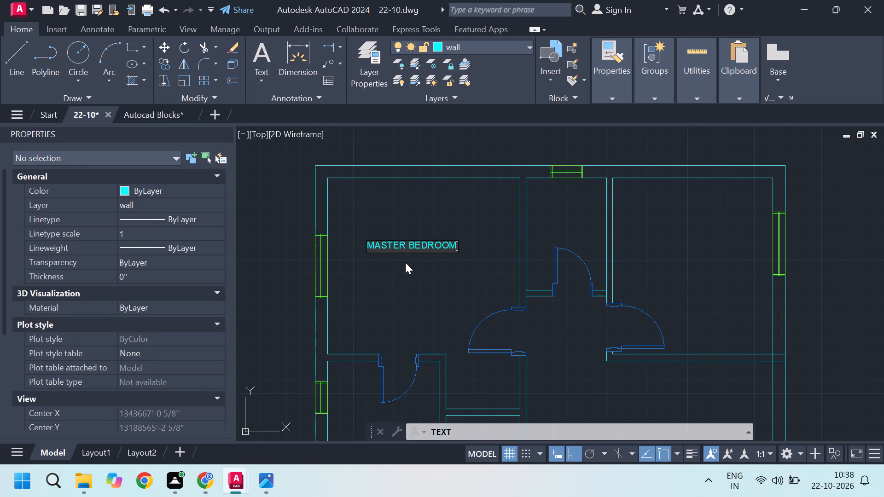
{"action": "key", "text": "Return"}
{"action": "key", "text": "space"}
{"action": "key", "text": "space"}
{"action": "key", "text": "space"}
{"action": "key", "text": "space"}
{"action": "left_click", "coordinate": [426, 283]}
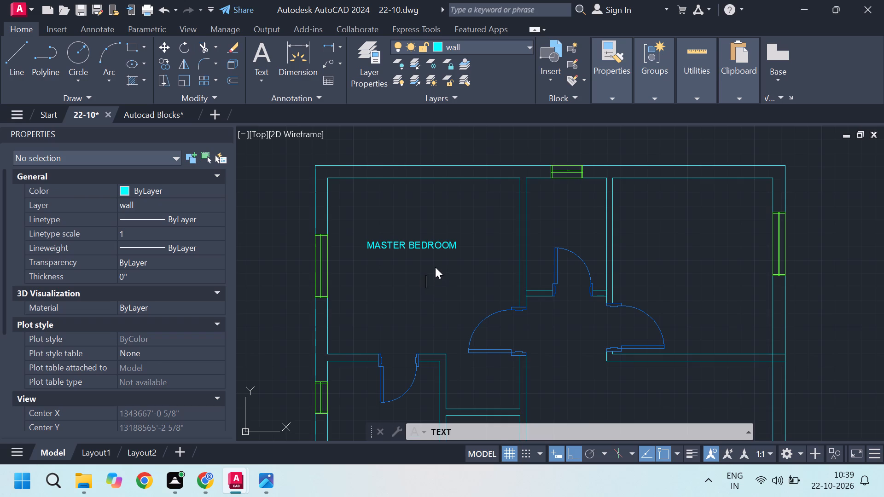
{"action": "key", "text": "Escape"}
{"action": "key", "text": "Escape"}
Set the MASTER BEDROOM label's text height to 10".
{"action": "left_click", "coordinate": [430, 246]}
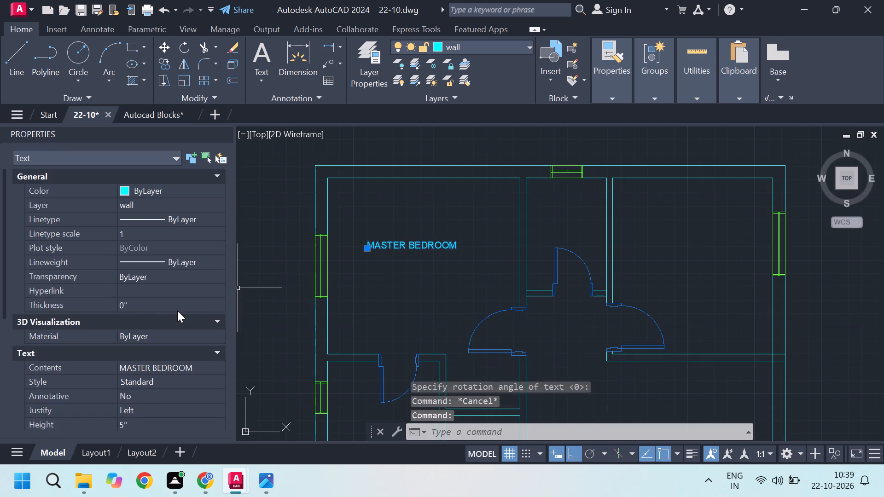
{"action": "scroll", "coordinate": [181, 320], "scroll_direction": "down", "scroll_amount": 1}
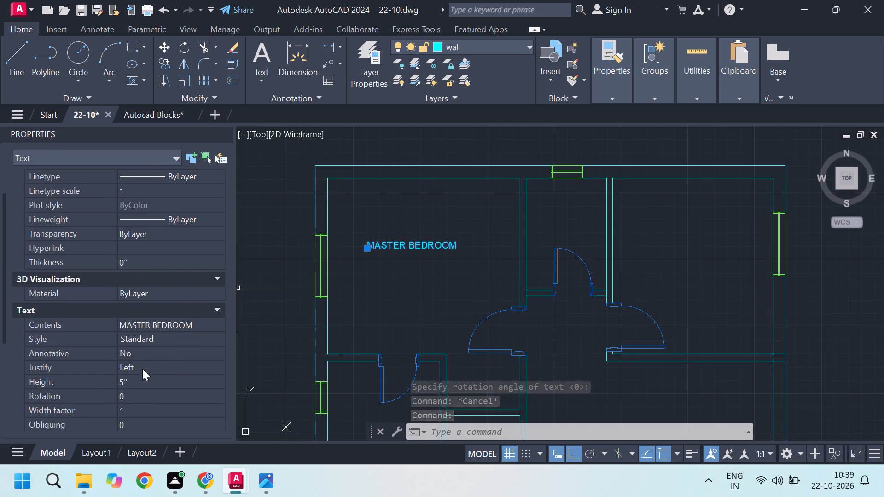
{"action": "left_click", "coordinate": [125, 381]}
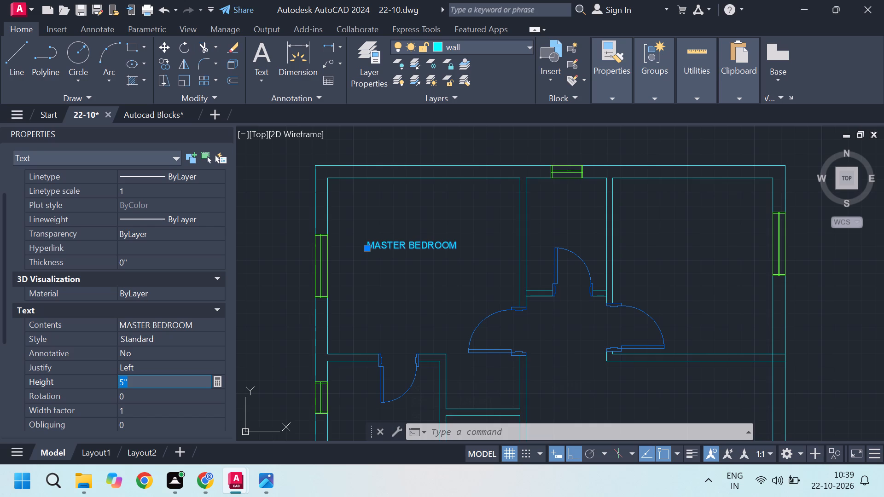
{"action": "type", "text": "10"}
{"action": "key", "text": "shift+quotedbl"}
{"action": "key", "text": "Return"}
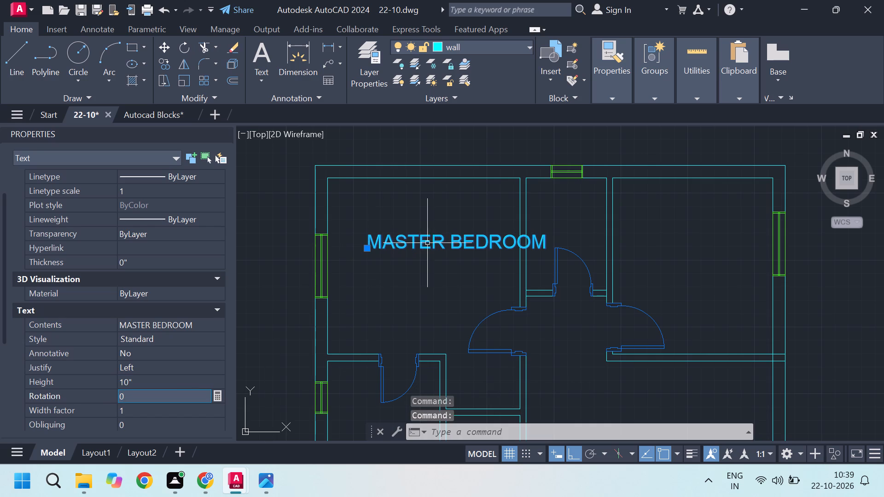
Move the MASTER BEDROOM label horizontally west so it starts just inside the room's west wall.
{"action": "left_click", "coordinate": [366, 251]}
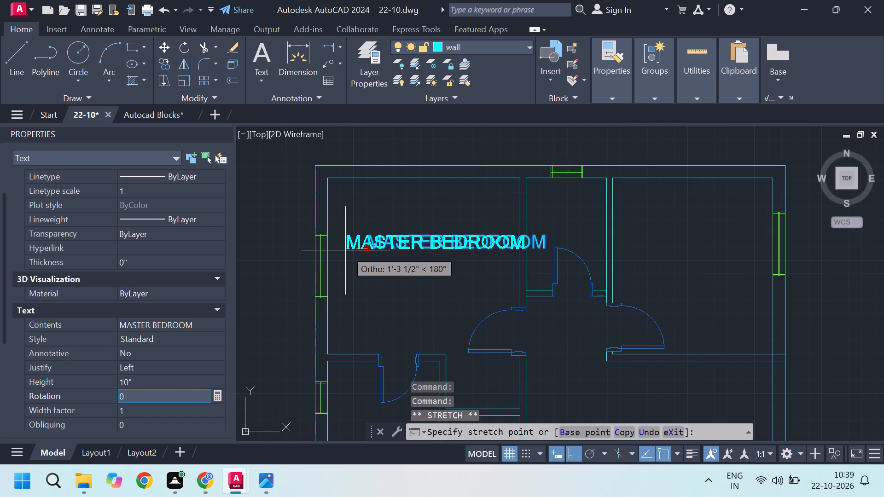
{"action": "left_click", "coordinate": [337, 250]}
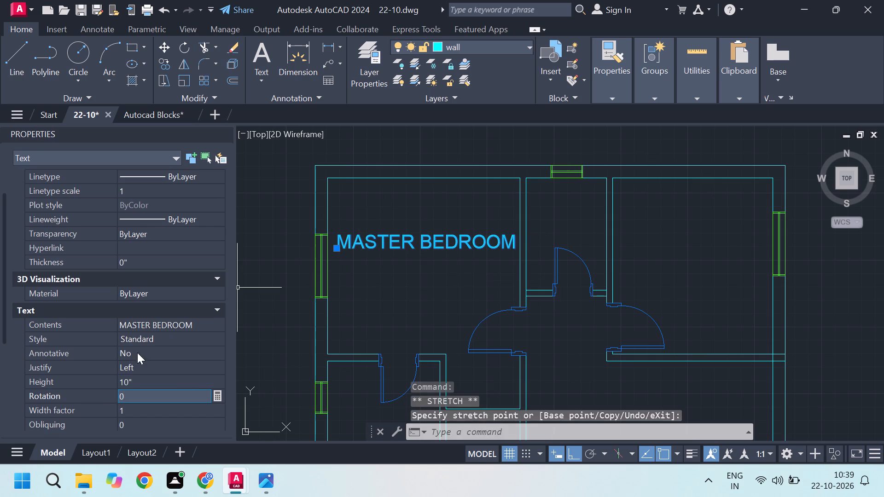
Set the MASTER BEDROOM label's text height to 8" and clear the selection.
{"action": "left_click", "coordinate": [128, 379]}
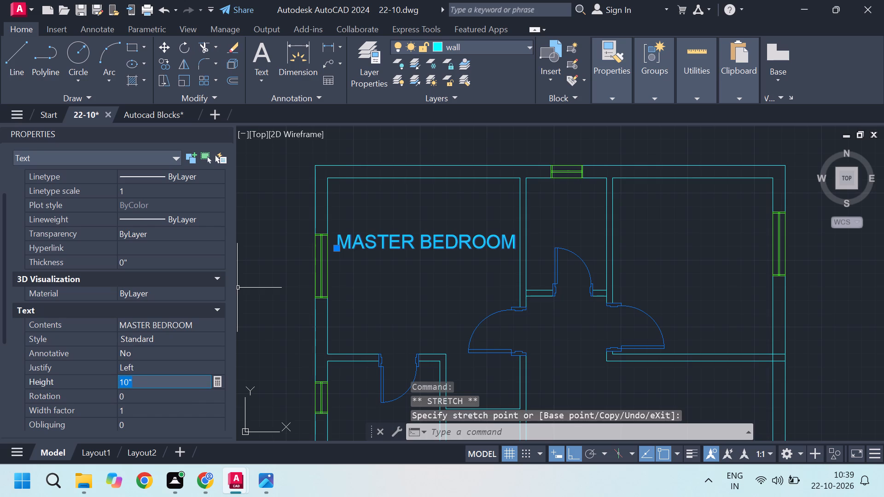
{"action": "type", "text": "8\""}
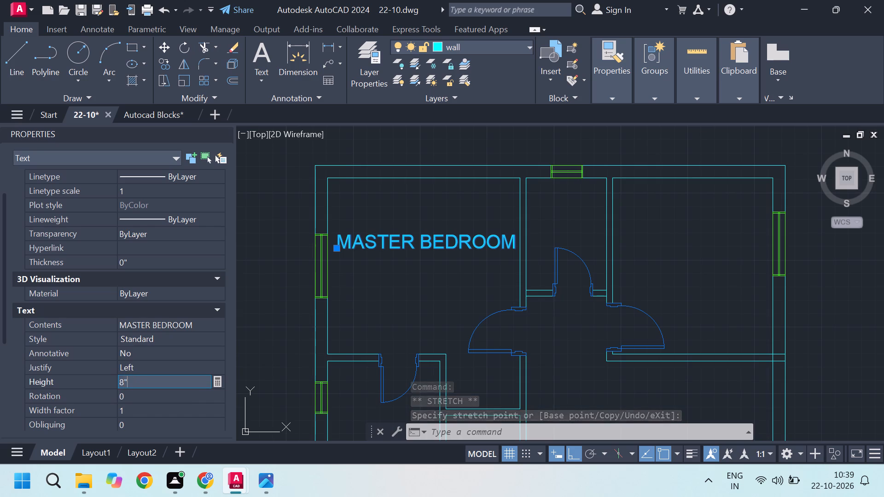
{"action": "key", "text": "Return"}
{"action": "key", "text": "Escape"}
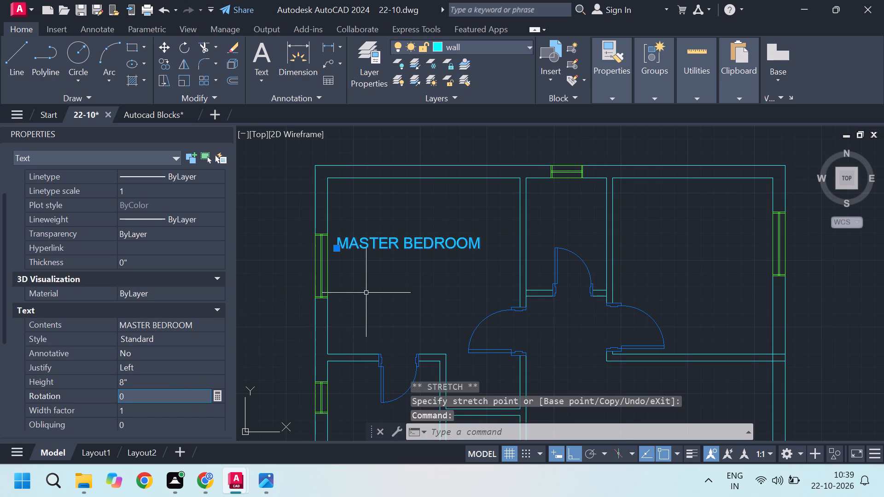
{"action": "scroll", "coordinate": [367, 291], "scroll_direction": "down", "scroll_amount": 1}
{"action": "scroll", "coordinate": [385, 266], "scroll_direction": "up", "scroll_amount": 2}
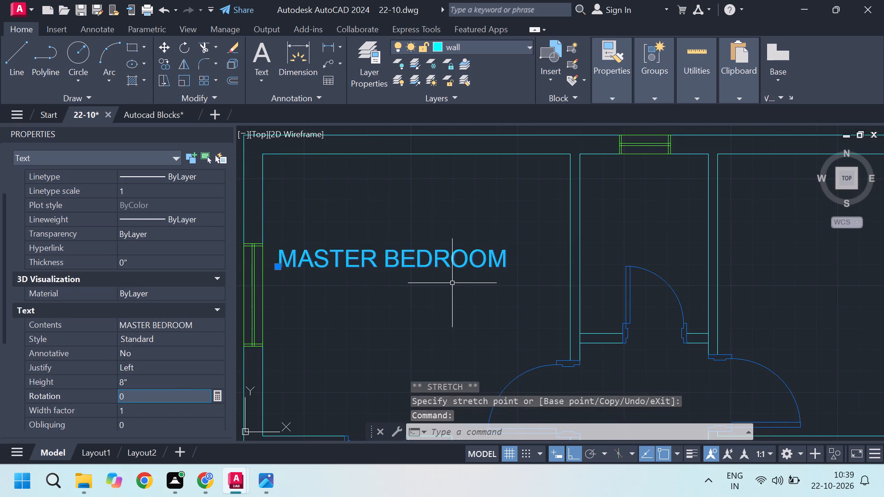
{"action": "scroll", "coordinate": [448, 289], "scroll_direction": "down", "scroll_amount": 2}
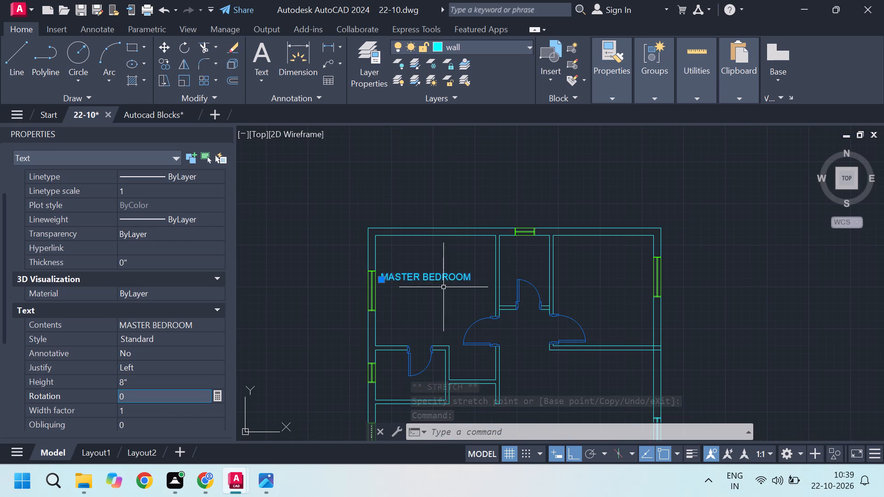
{"action": "key", "text": "Escape"}
{"action": "key", "text": "Escape"}
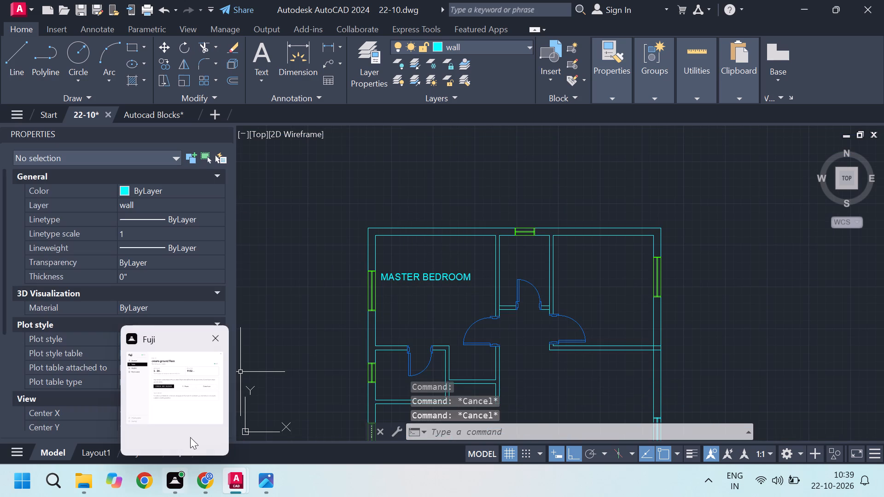
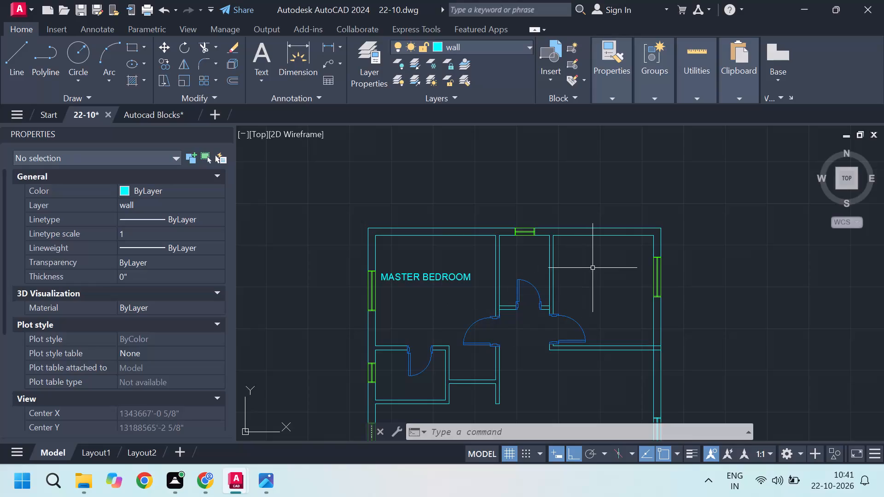
Set the Standard text style's height to 8" and apply it.
{"action": "type", "text": "ST"}
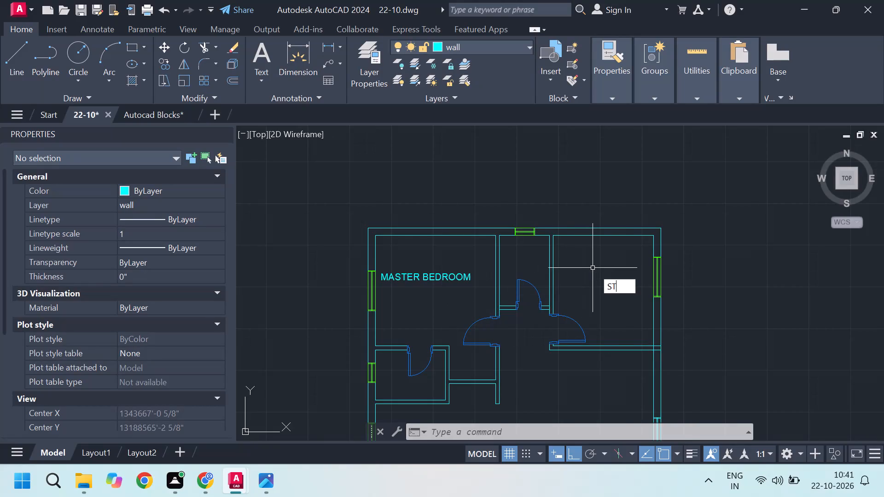
{"action": "key", "text": "Return"}
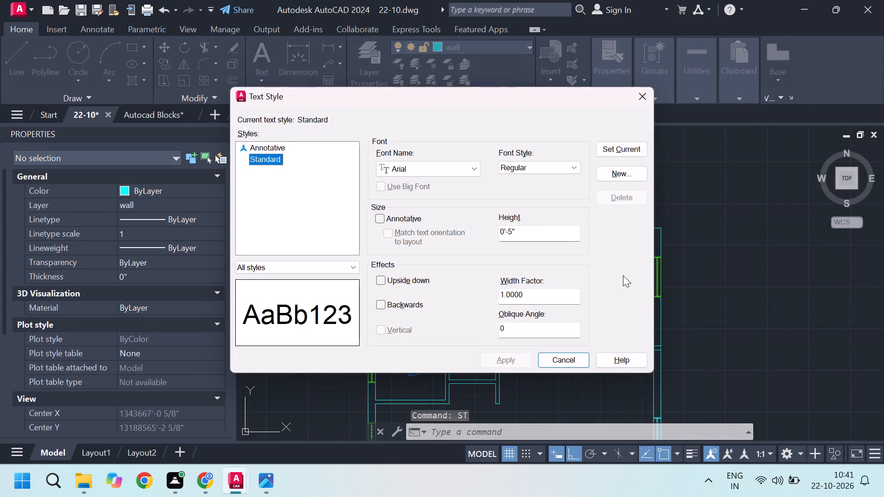
{"action": "left_click", "coordinate": [512, 233]}
{"action": "key", "text": "BackSpace"}
{"action": "key", "text": "BackSpace"}
{"action": "key", "text": "BackSpace"}
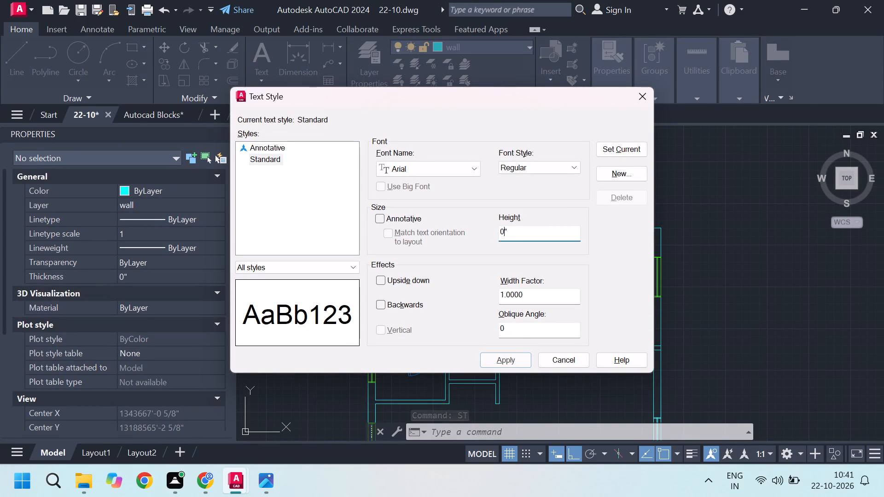
{"action": "key", "text": "BackSpace"}
{"action": "key", "text": "8"}
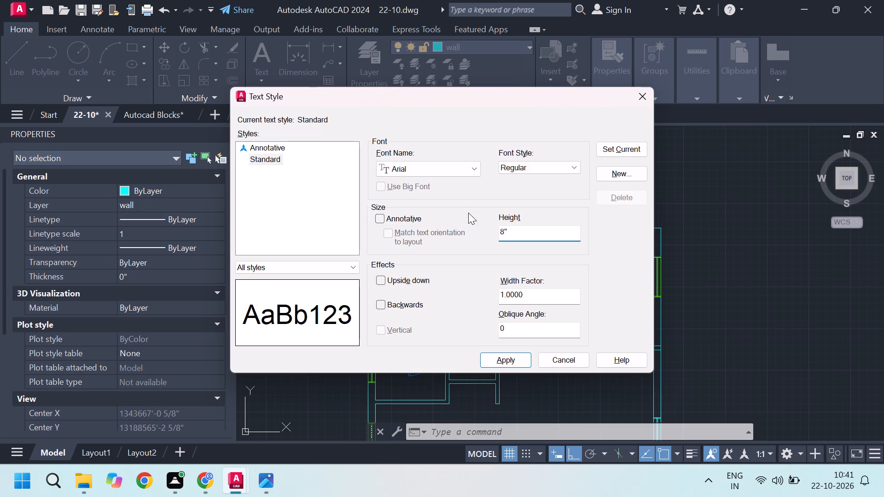
{"action": "left_click", "coordinate": [508, 361]}
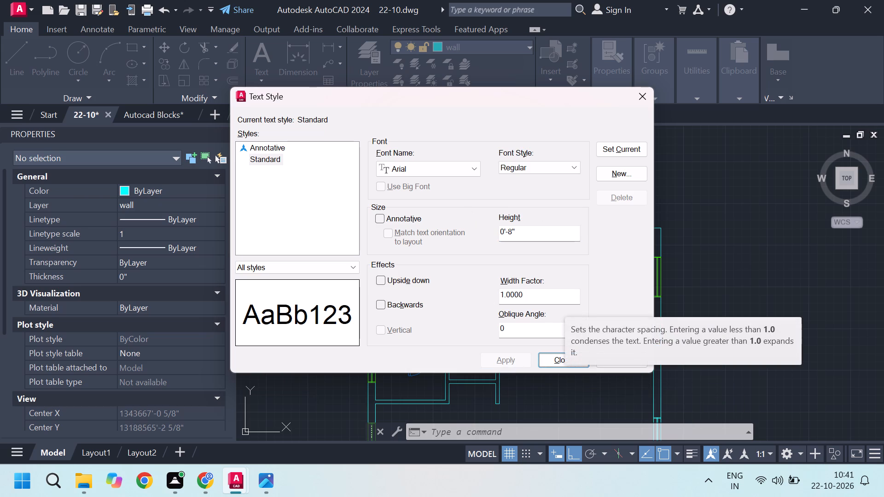
{"action": "left_click", "coordinate": [569, 356]}
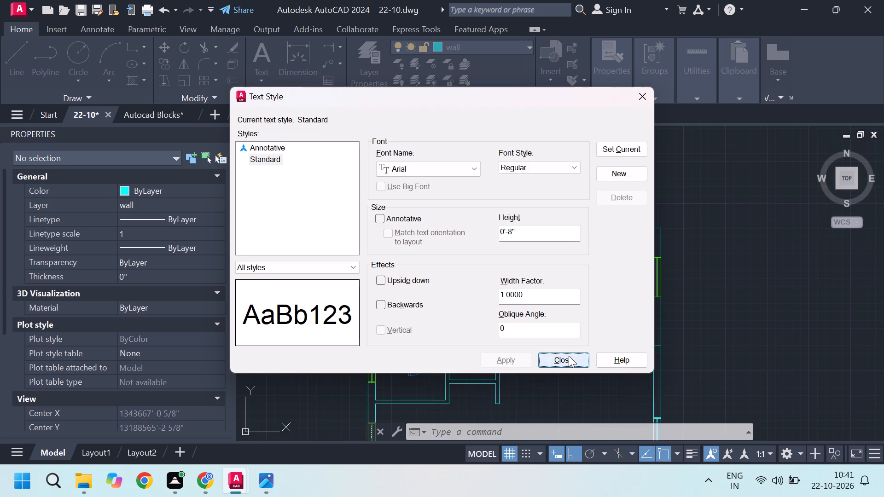
Move the MASTER BEDROOM label horizontally east, away from the room's west wall.
{"action": "scroll", "coordinate": [426, 282], "scroll_direction": "up", "scroll_amount": 1}
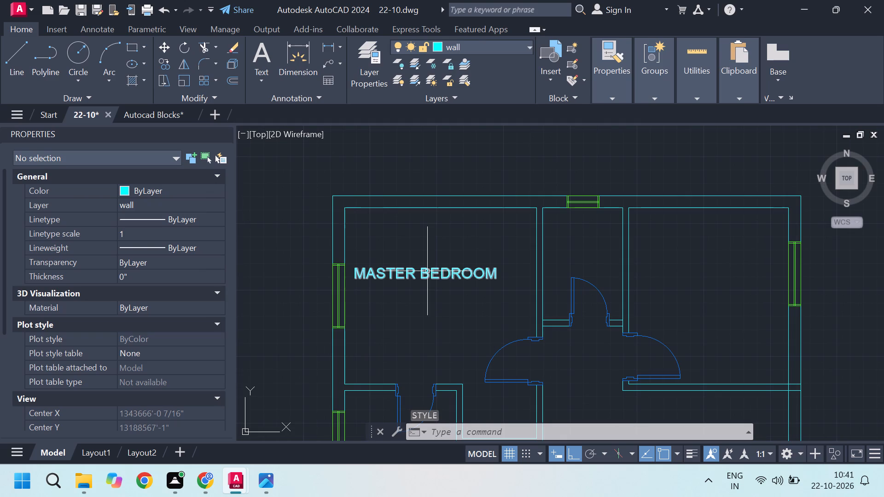
{"action": "left_click", "coordinate": [427, 271]}
{"action": "left_click", "coordinate": [350, 277]}
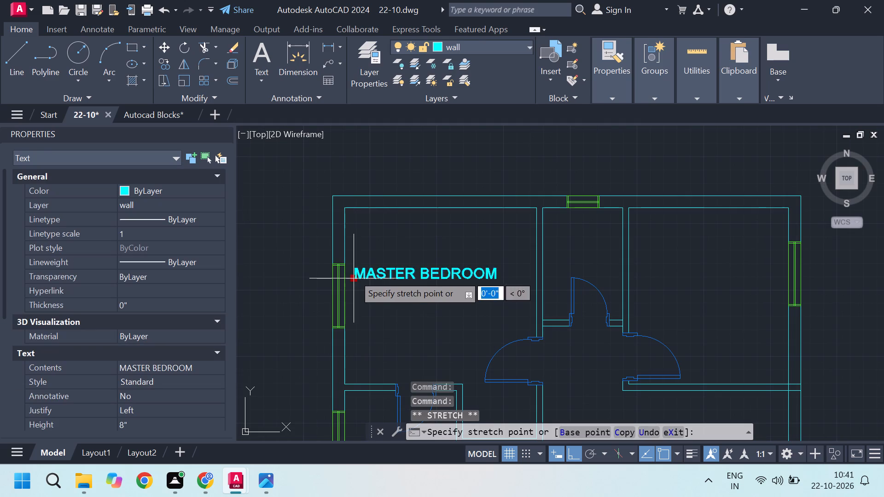
{"action": "left_click", "coordinate": [371, 280]}
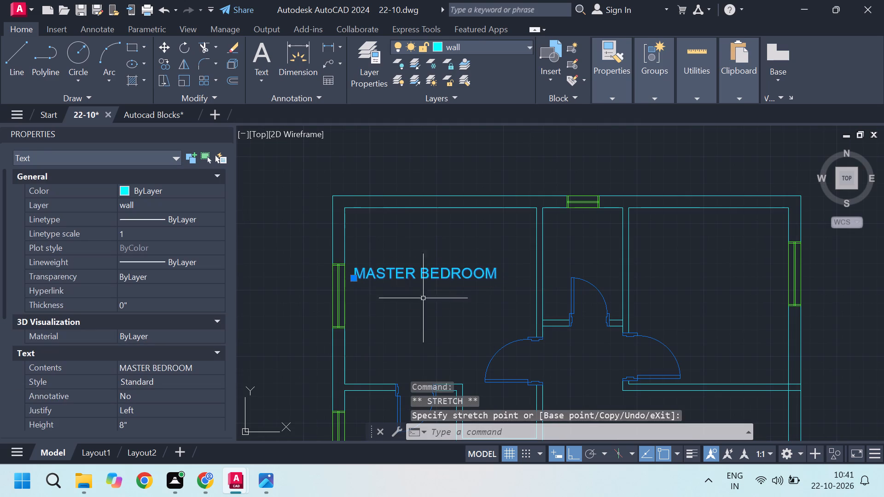
{"action": "scroll", "coordinate": [349, 278], "scroll_direction": "up", "scroll_amount": 3}
{"action": "left_click", "coordinate": [370, 282]}
{"action": "scroll", "coordinate": [370, 282], "scroll_direction": "down", "scroll_amount": 4}
{"action": "left_click", "coordinate": [387, 280]}
{"action": "left_click", "coordinate": [369, 280]}
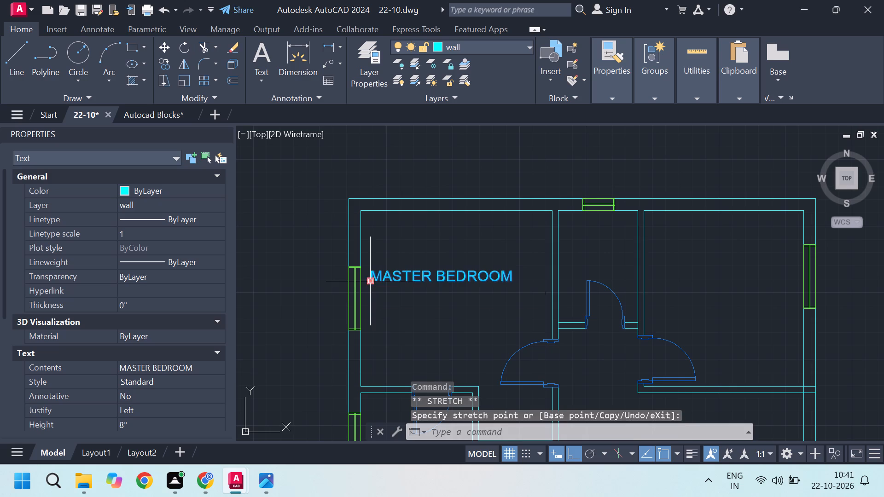
{"action": "left_click", "coordinate": [399, 284]}
Put the MASTER BEDROOM label on layer 0, keeping its colour ByLayer, and clear the selection.
{"action": "scroll", "coordinate": [407, 293], "scroll_direction": "up", "scroll_amount": 2}
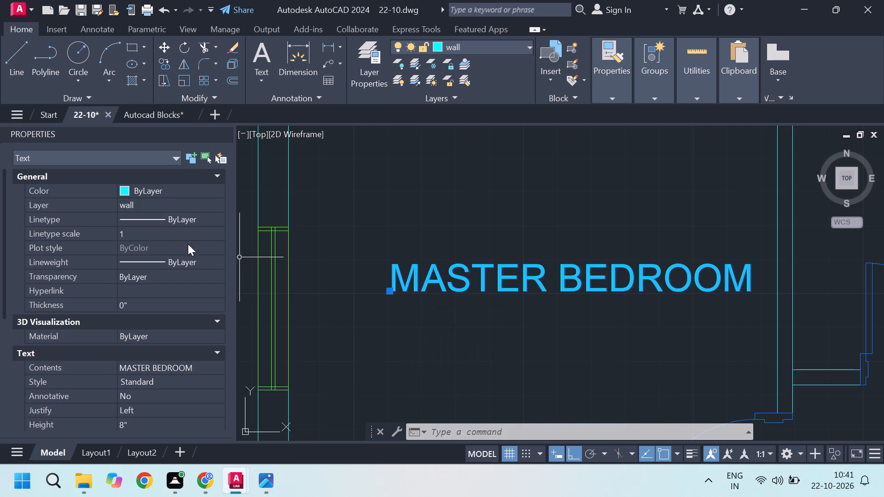
{"action": "double_click", "coordinate": [169, 187]}
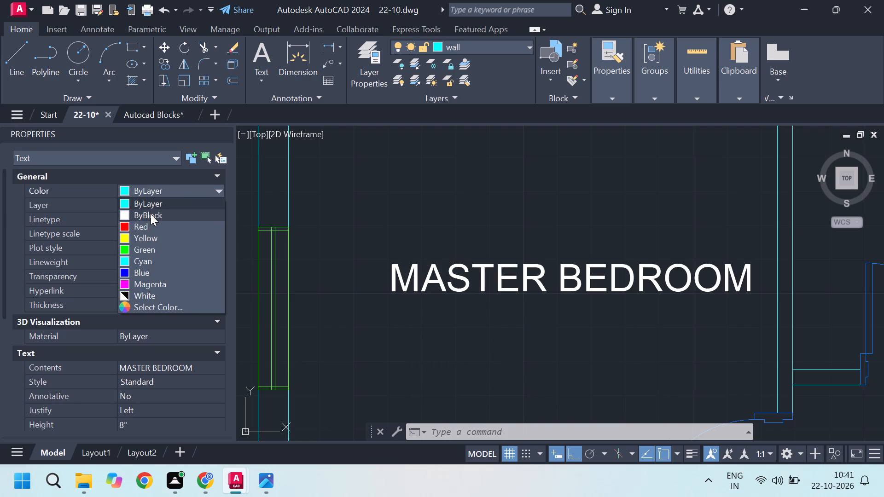
{"action": "left_click", "coordinate": [164, 190]}
{"action": "left_click", "coordinate": [173, 210]}
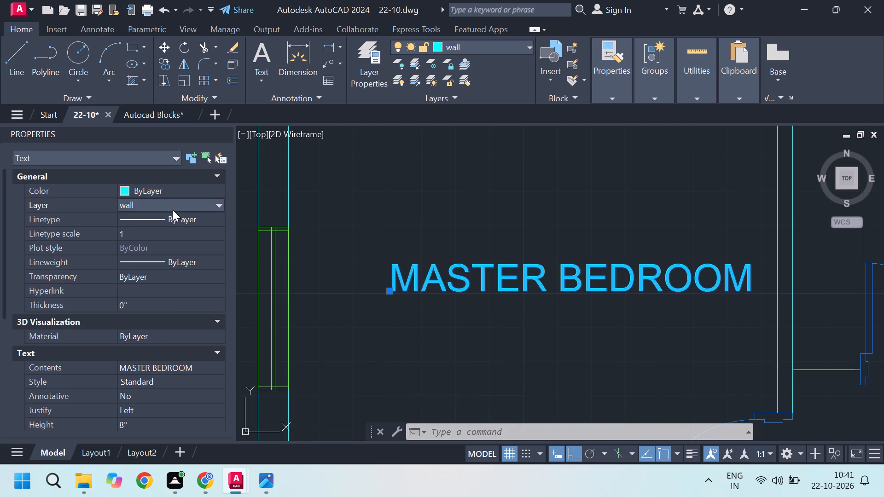
{"action": "left_click", "coordinate": [173, 210]}
{"action": "left_click", "coordinate": [139, 219]}
{"action": "key", "text": "Escape"}
Shift the MASTER BEDROOM label slightly west inside the northwest room.
{"action": "scroll", "coordinate": [463, 246], "scroll_direction": "down", "scroll_amount": 2}
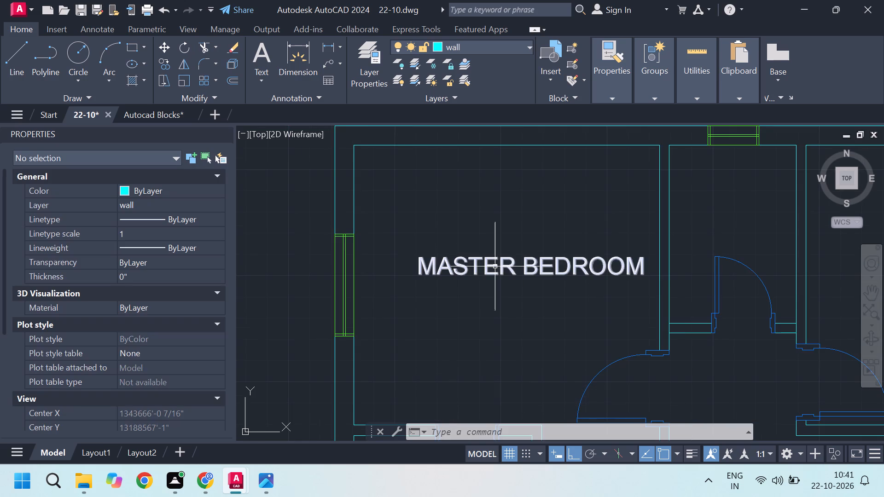
{"action": "left_click", "coordinate": [494, 266]}
{"action": "left_click", "coordinate": [420, 273]}
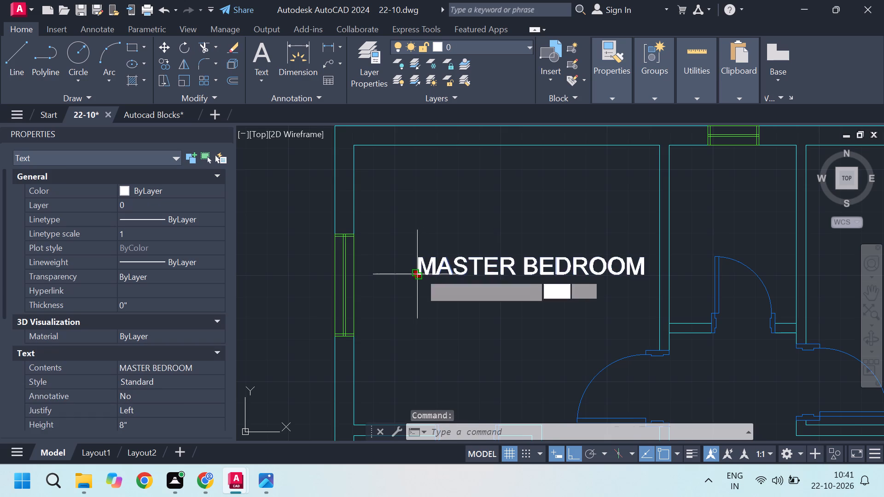
{"action": "left_click", "coordinate": [406, 272]}
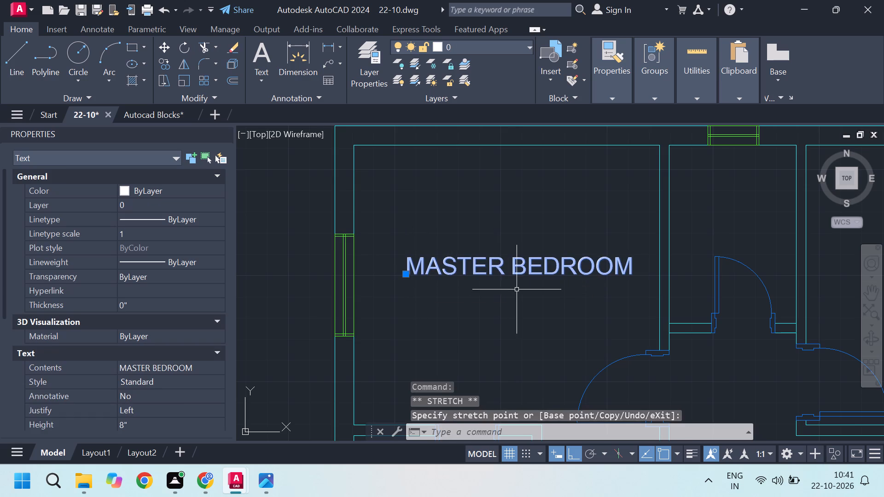
Edit the MASTER BEDROOM label's text, adding a trailing space after BEDROOM, and finish text editing.
{"action": "double_click", "coordinate": [485, 267]}
{"action": "left_click", "coordinate": [631, 265]}
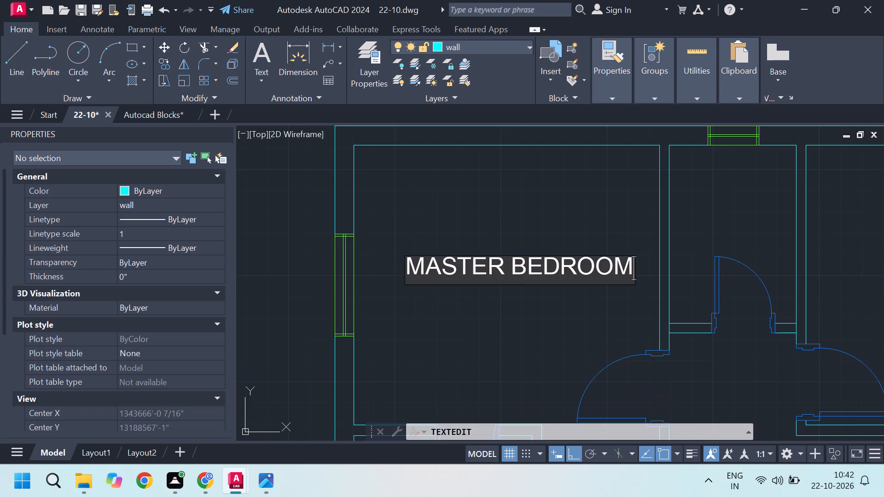
{"action": "key", "text": "Return"}
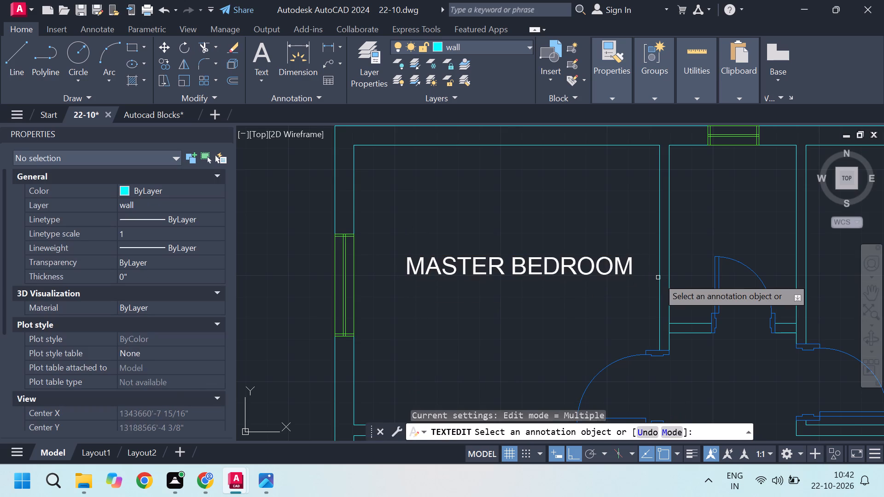
{"action": "left_click", "coordinate": [602, 269]}
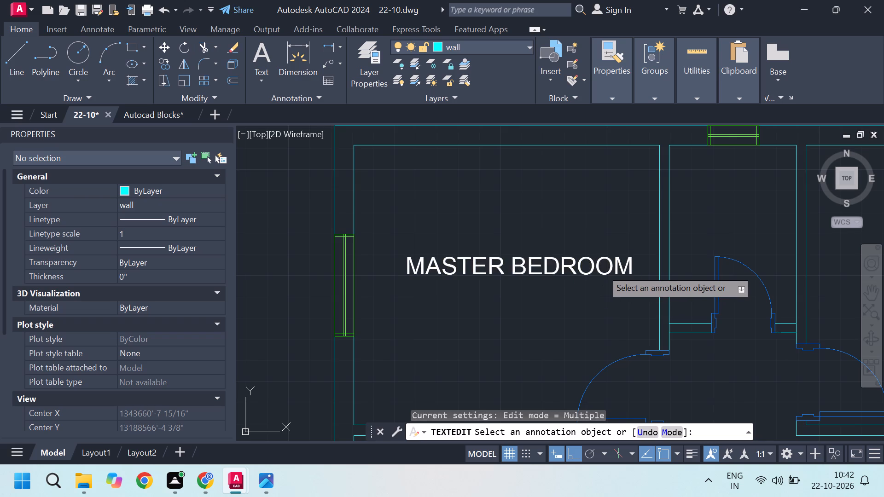
{"action": "left_click", "coordinate": [634, 270]}
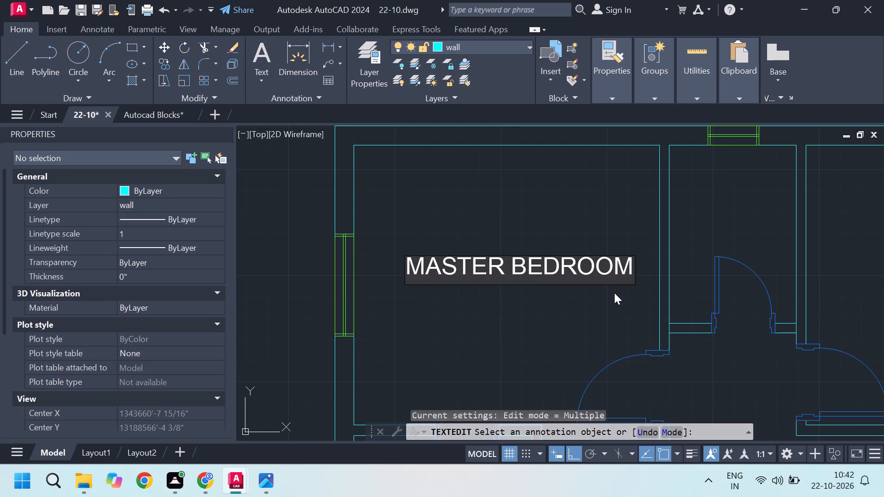
{"action": "key", "text": "space"}
{"action": "key", "text": "Left"}
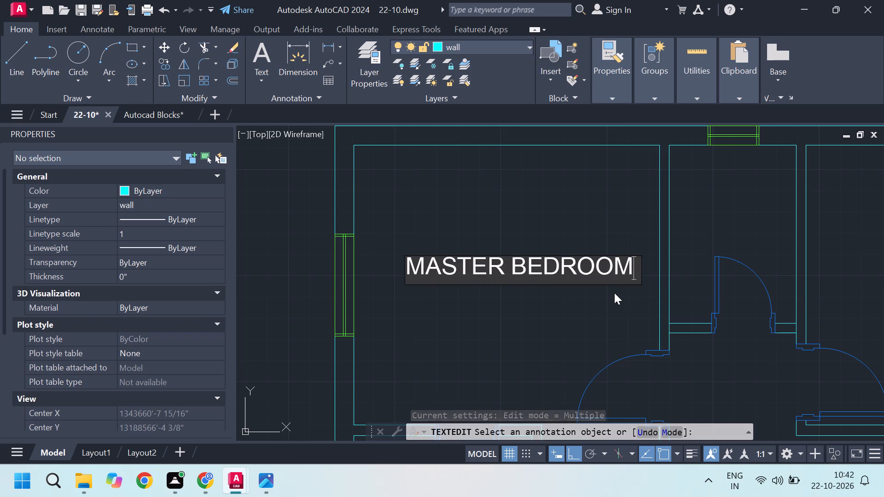
{"action": "key", "text": "Down"}
{"action": "key", "text": "Up"}
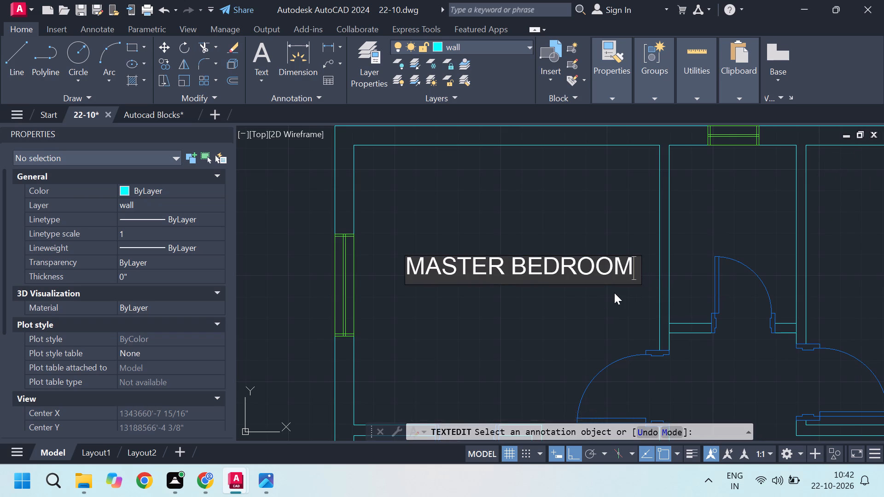
{"action": "key", "text": "Right"}
{"action": "key", "text": "Left"}
{"action": "key", "text": "Left"}
{"action": "key", "text": "Right"}
{"action": "key", "text": "Down"}
{"action": "key", "text": "Return"}
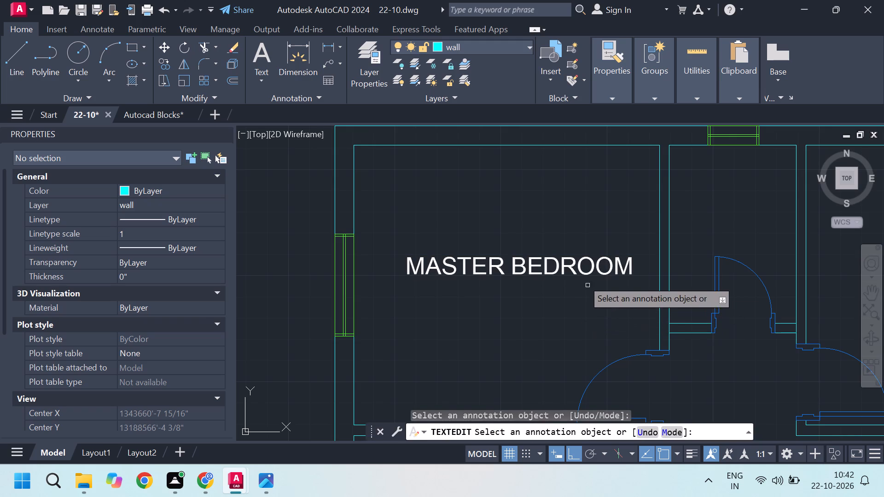
{"action": "key", "text": "Escape"}
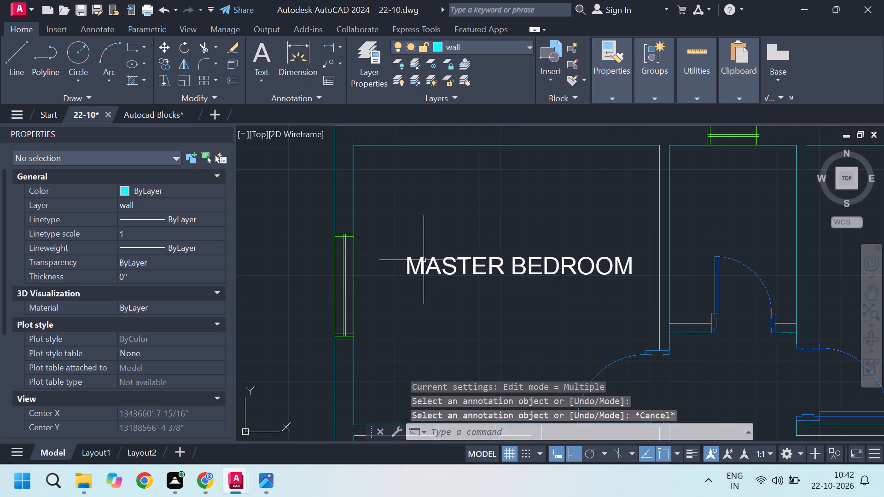
Shift the MASTER BEDROOM label a few more inches west, centring it better between the room's walls.
{"action": "left_click", "coordinate": [420, 261]}
{"action": "left_click", "coordinate": [409, 273]}
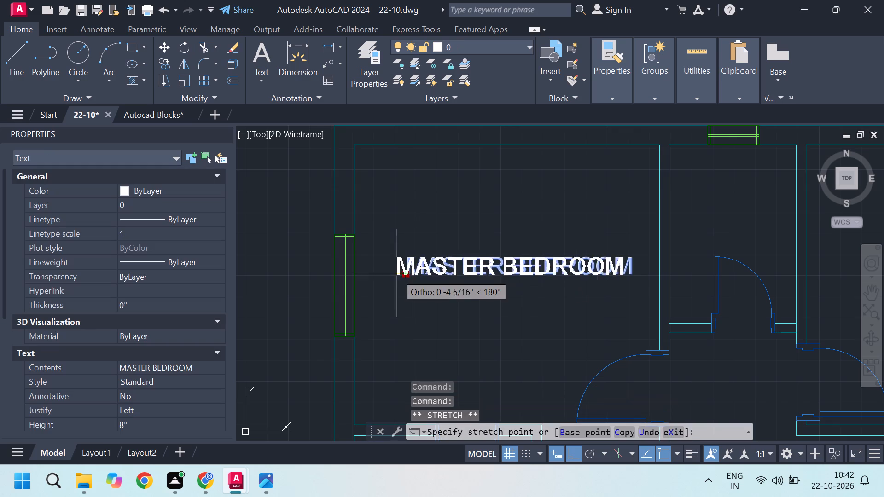
{"action": "left_click", "coordinate": [393, 274]}
{"action": "key", "text": "Escape"}
Copy the MASTER BEDROOM label, with ortho off, into the small north-middle room and the northeast room.
{"action": "scroll", "coordinate": [414, 284], "scroll_direction": "down", "scroll_amount": 2}
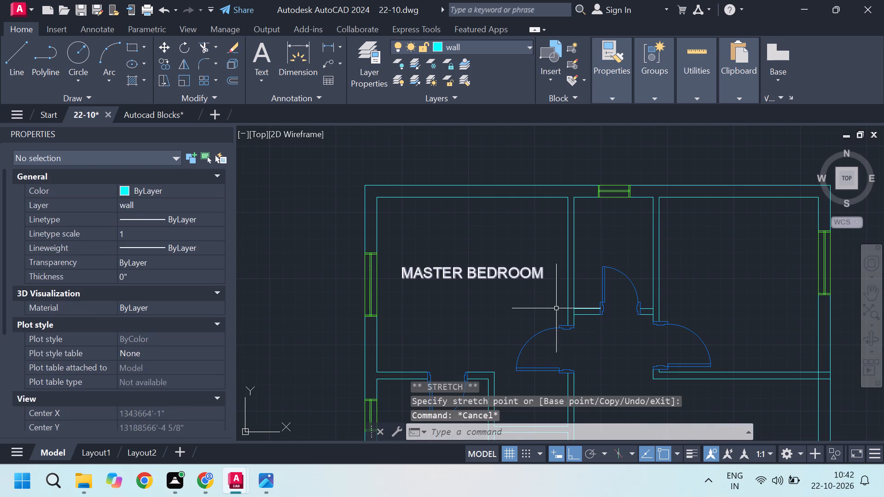
{"action": "scroll", "coordinate": [463, 282], "scroll_direction": "down", "scroll_amount": 1}
{"action": "scroll", "coordinate": [477, 272], "scroll_direction": "up", "scroll_amount": 1}
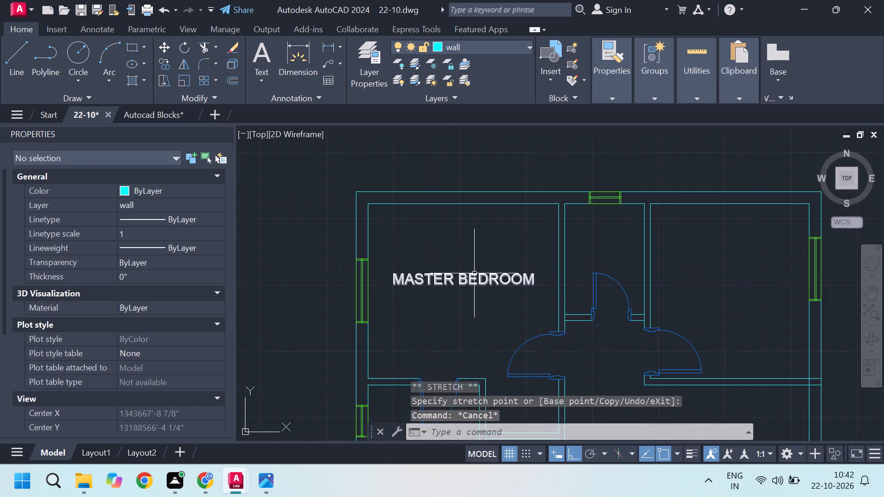
{"action": "scroll", "coordinate": [474, 273], "scroll_direction": "up", "scroll_amount": 1}
{"action": "left_click", "coordinate": [472, 280]}
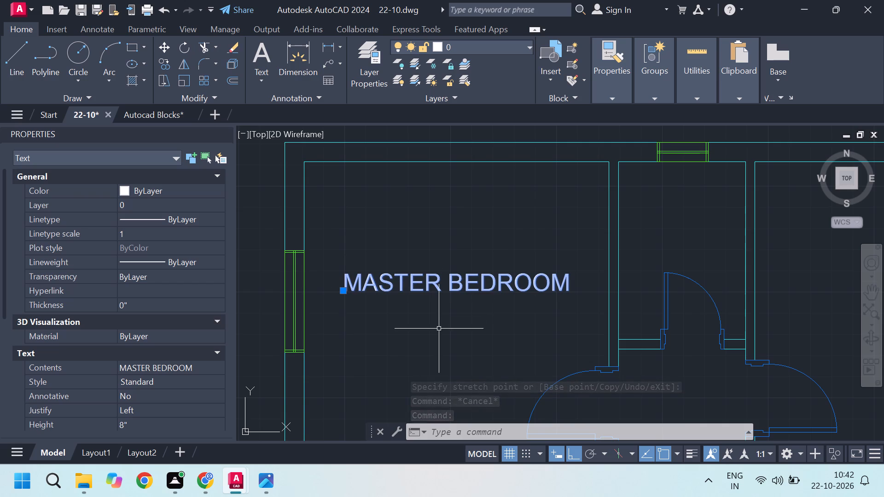
{"action": "type", "text": "CO"}
{"action": "key", "text": "Return"}
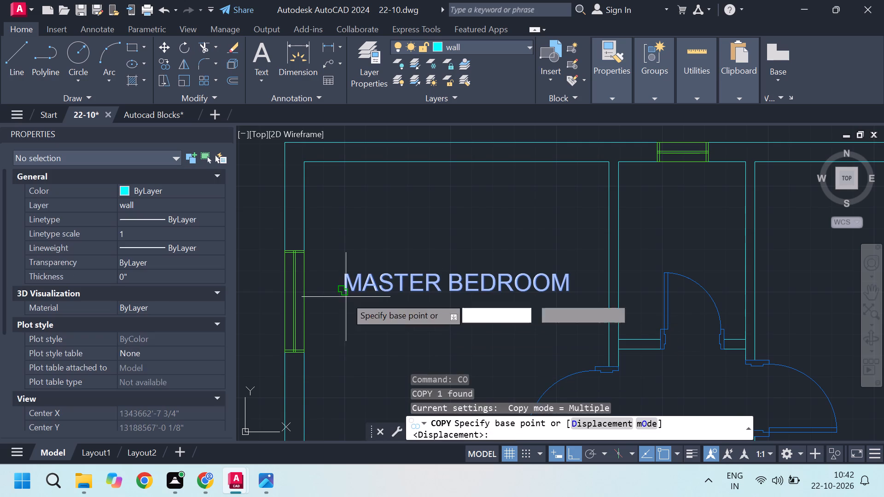
{"action": "left_click", "coordinate": [343, 296]}
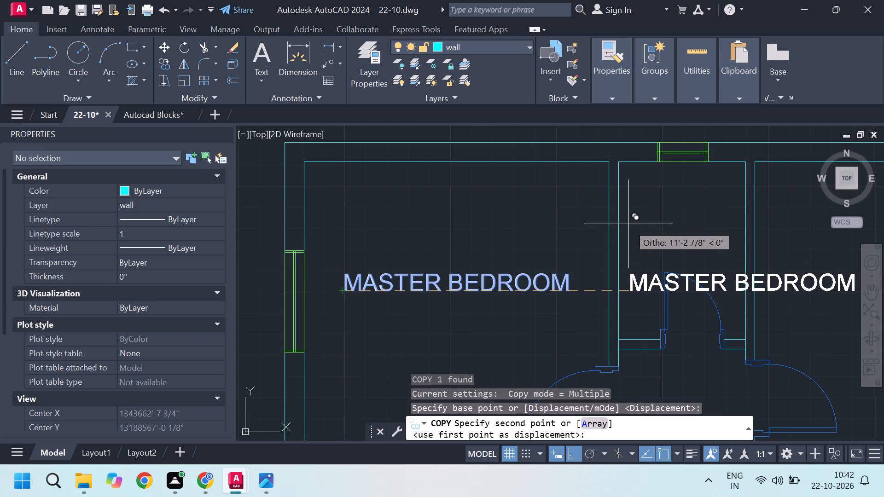
{"action": "key", "text": "F8"}
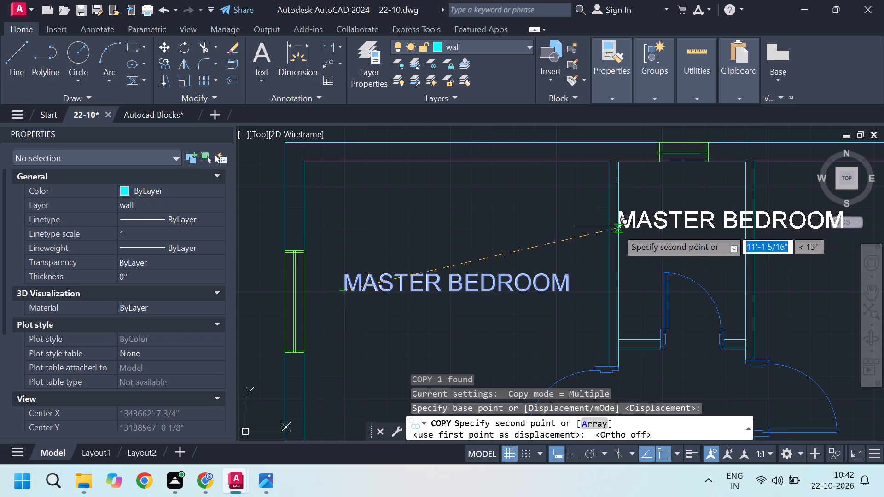
{"action": "left_click", "coordinate": [632, 223]}
{"action": "scroll", "coordinate": [620, 237], "scroll_direction": "down", "scroll_amount": 3}
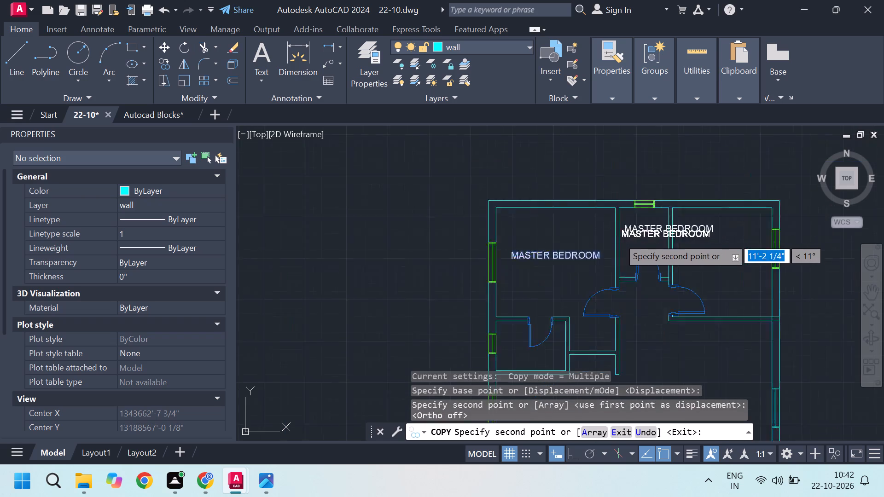
{"action": "scroll", "coordinate": [664, 257], "scroll_direction": "up", "scroll_amount": 2}
{"action": "left_click", "coordinate": [647, 240]}
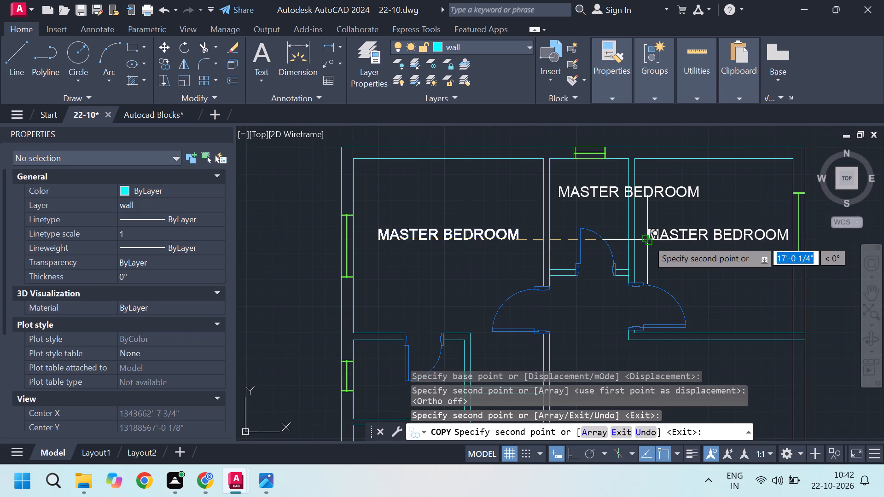
Place further label copies in the large east room, west room, southwest area, small south recess and southeast area outside the double door, ending the copying.
{"action": "scroll", "coordinate": [646, 239], "scroll_direction": "down", "scroll_amount": 2}
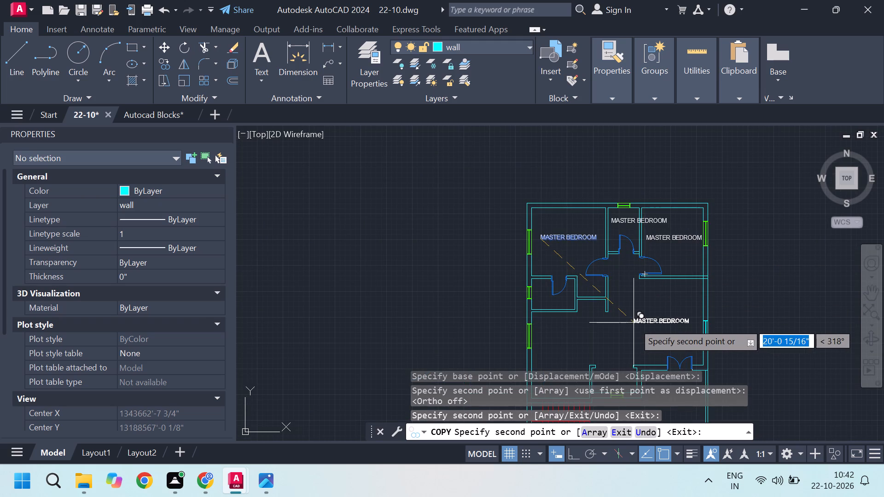
{"action": "left_click", "coordinate": [634, 323]}
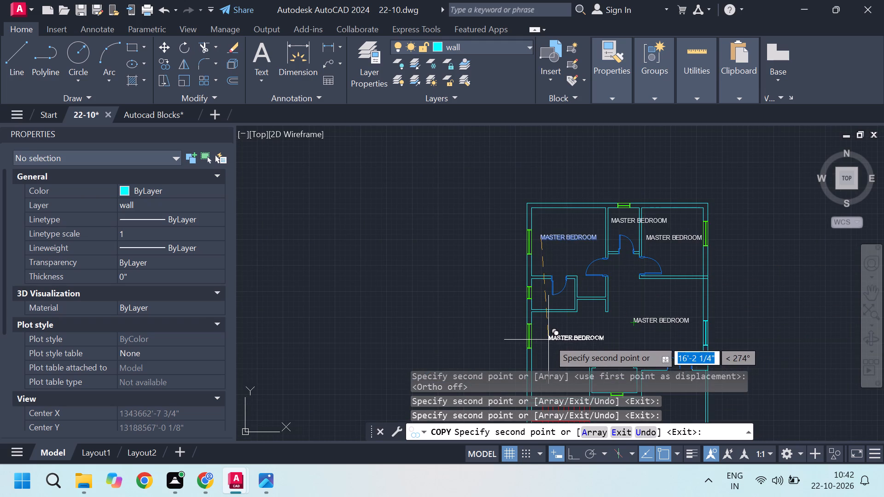
{"action": "left_click", "coordinate": [546, 339]}
{"action": "scroll", "coordinate": [547, 338], "scroll_direction": "down", "scroll_amount": 3}
{"action": "scroll", "coordinate": [547, 350], "scroll_direction": "up", "scroll_amount": 6}
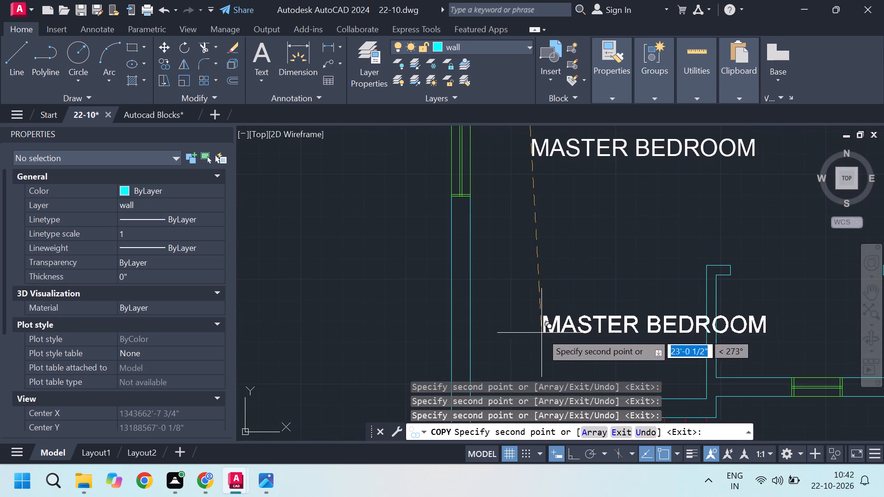
{"action": "left_click", "coordinate": [506, 332]}
{"action": "scroll", "coordinate": [506, 332], "scroll_direction": "down", "scroll_amount": 3}
{"action": "scroll", "coordinate": [572, 325], "scroll_direction": "up", "scroll_amount": 2}
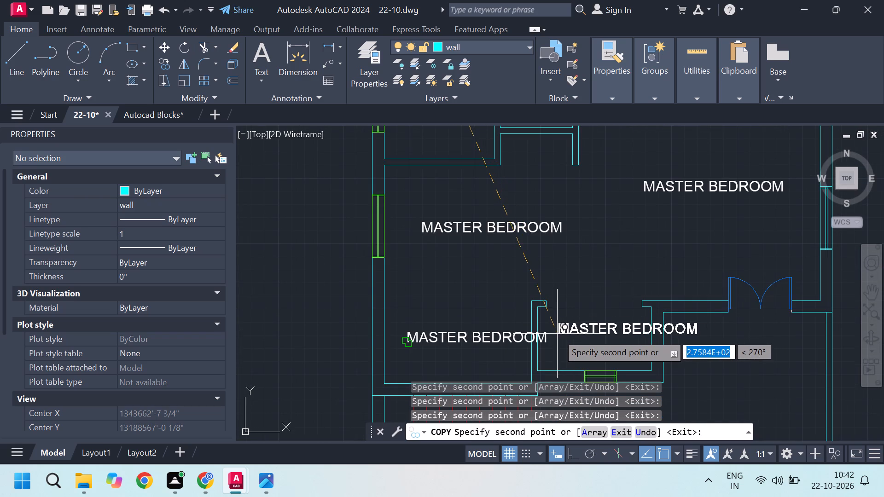
{"action": "left_click", "coordinate": [557, 334]}
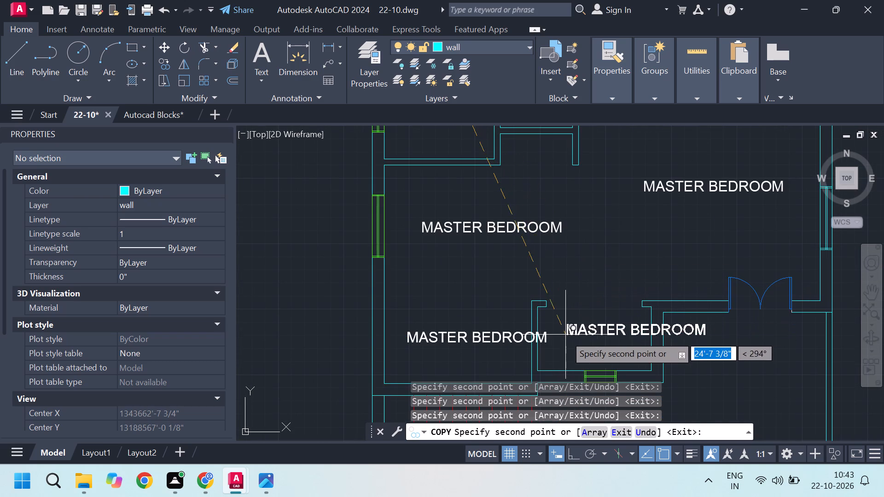
{"action": "left_click", "coordinate": [565, 335]}
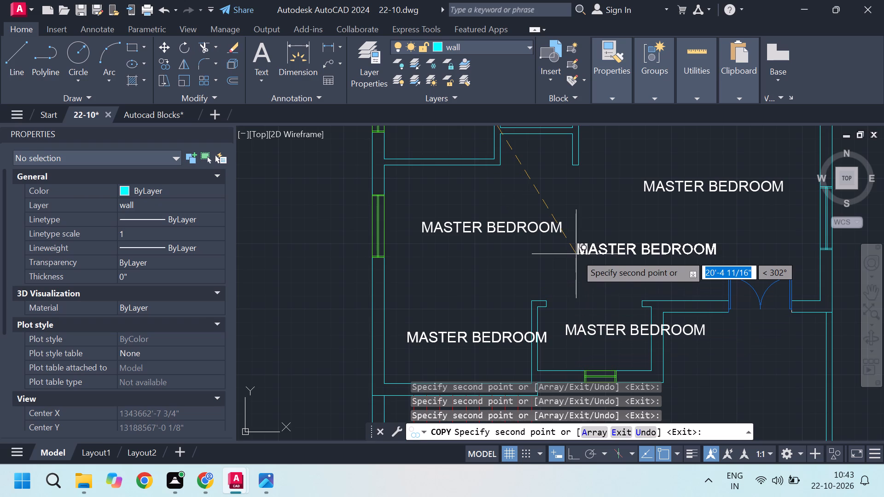
{"action": "scroll", "coordinate": [575, 254], "scroll_direction": "down", "scroll_amount": 2}
{"action": "scroll", "coordinate": [617, 312], "scroll_direction": "up", "scroll_amount": 2}
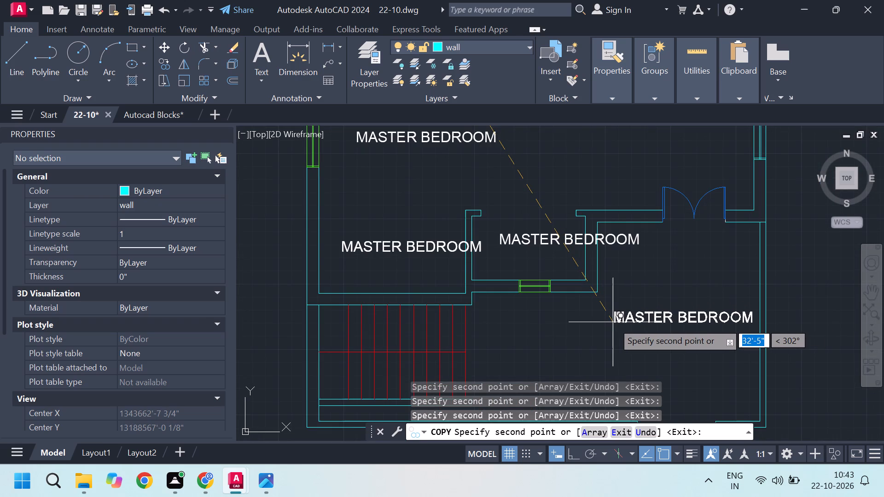
{"action": "left_click", "coordinate": [613, 322]}
{"action": "scroll", "coordinate": [545, 320], "scroll_direction": "down", "scroll_amount": 2}
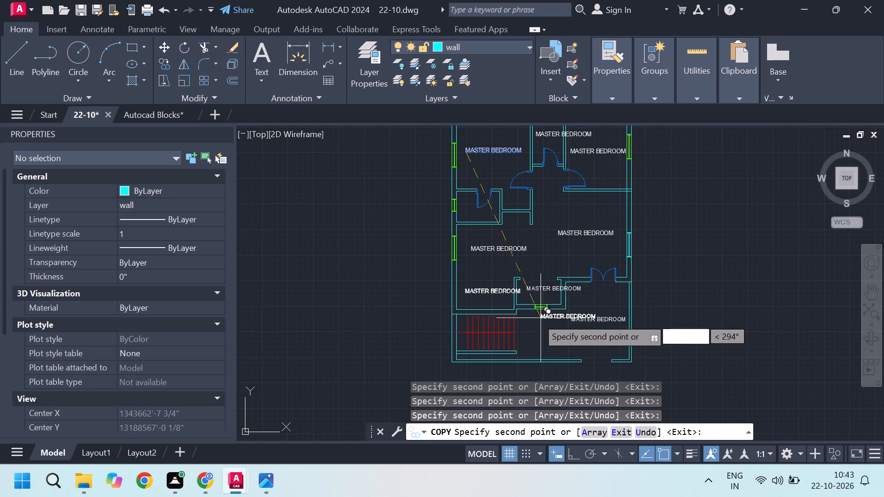
{"action": "key", "text": "Escape"}
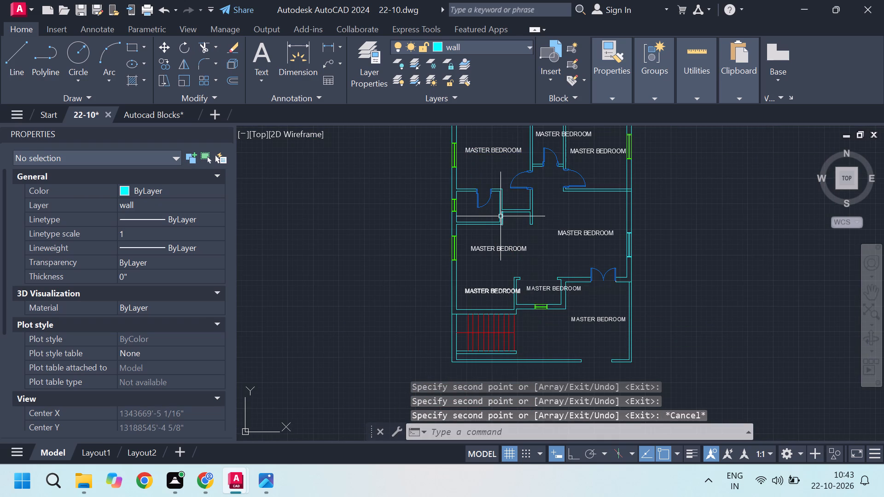
Change the label copy in the small north-middle room to TOILET.
{"action": "middle_click_drag", "start_coordinate": [519, 153], "coordinate": [428, 210]}
{"action": "scroll", "coordinate": [448, 185], "scroll_direction": "up", "scroll_amount": 3}
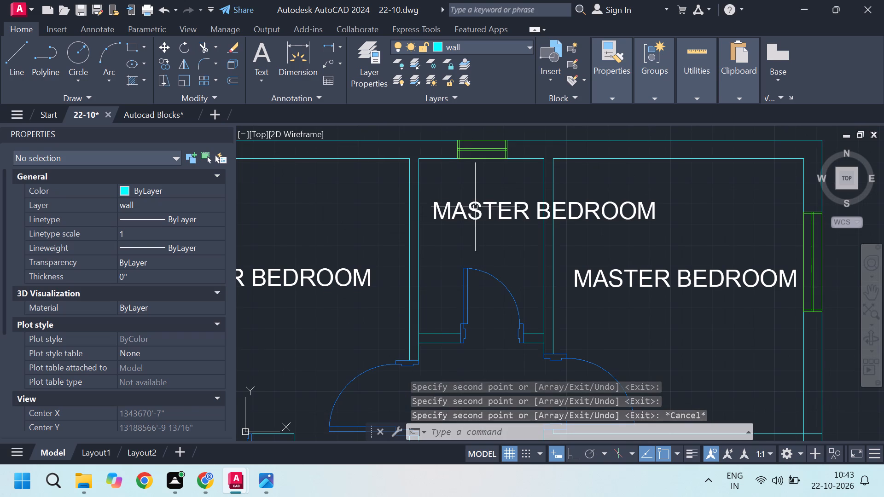
{"action": "double_click", "coordinate": [471, 210]}
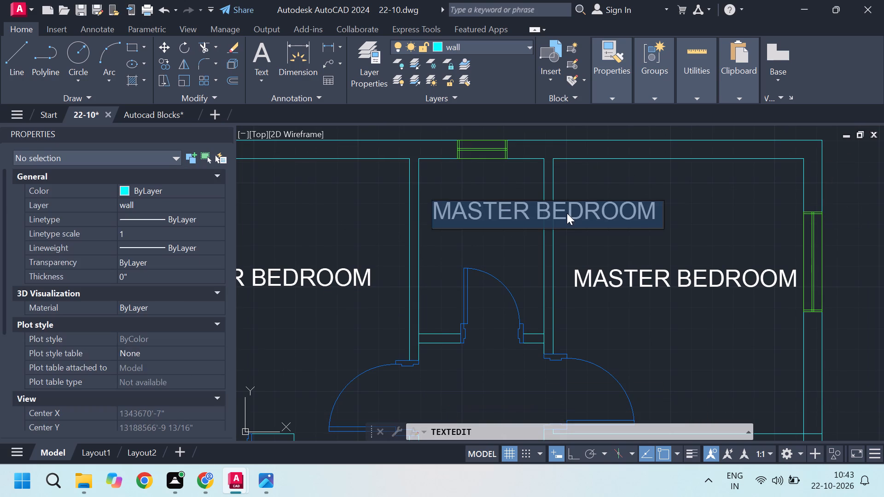
{"action": "type", "text": "TOILE"}
{"action": "key", "text": "t"}
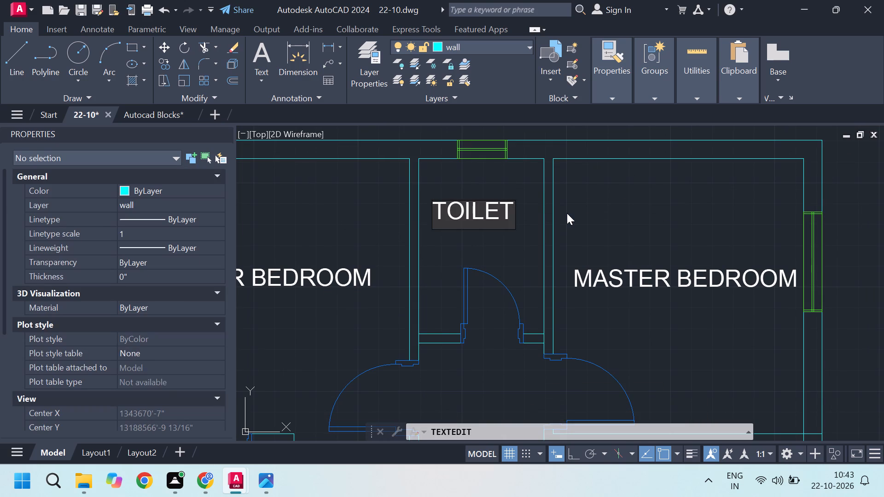
{"action": "left_click", "coordinate": [612, 225]}
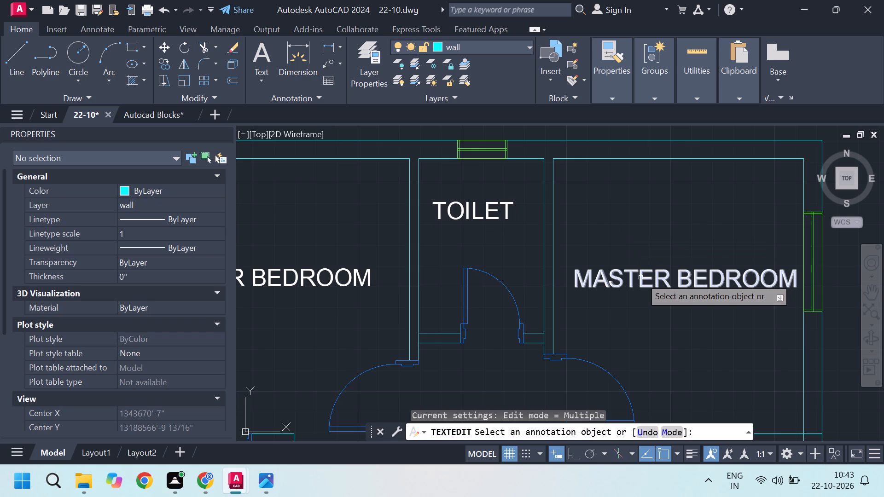
Change the northeast room's label to BEDROOM 2 by removing MASTER and adding the number, and finish text editing.
{"action": "double_click", "coordinate": [640, 277]}
{"action": "left_click", "coordinate": [669, 279]}
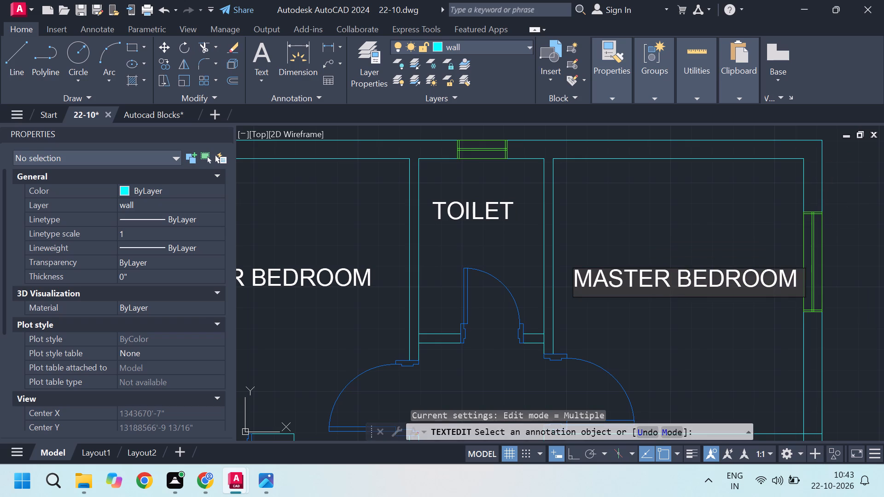
{"action": "key", "text": "BackSpace"}
{"action": "key", "text": "BackSpace"}
{"action": "key", "text": "BackSpace"}
{"action": "key", "text": "BackSpace"}
{"action": "key", "text": "BackSpace"}
{"action": "key", "text": "BackSpace"}
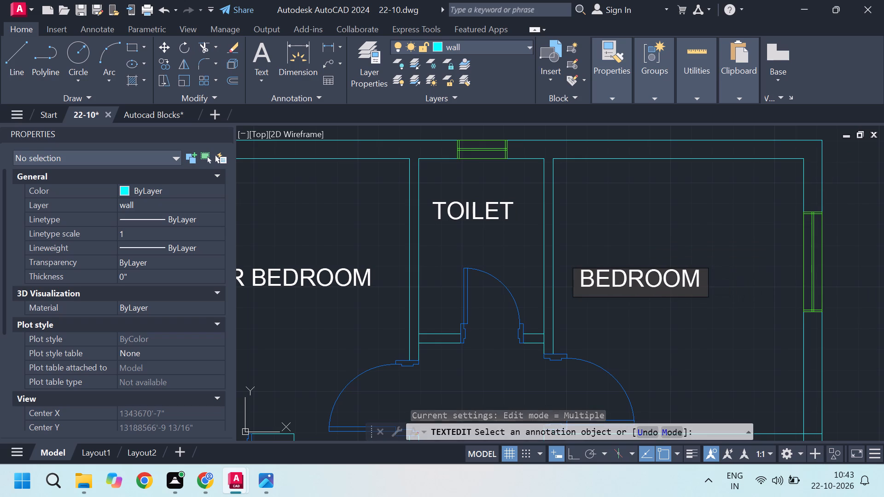
{"action": "key", "text": "Right"}
{"action": "key", "text": "Right"}
{"action": "key", "text": "Right"}
{"action": "key", "text": "Right"}
{"action": "key", "text": "Right"}
{"action": "key", "text": "Right"}
{"action": "key", "text": "Right"}
{"action": "key", "text": "Right"}
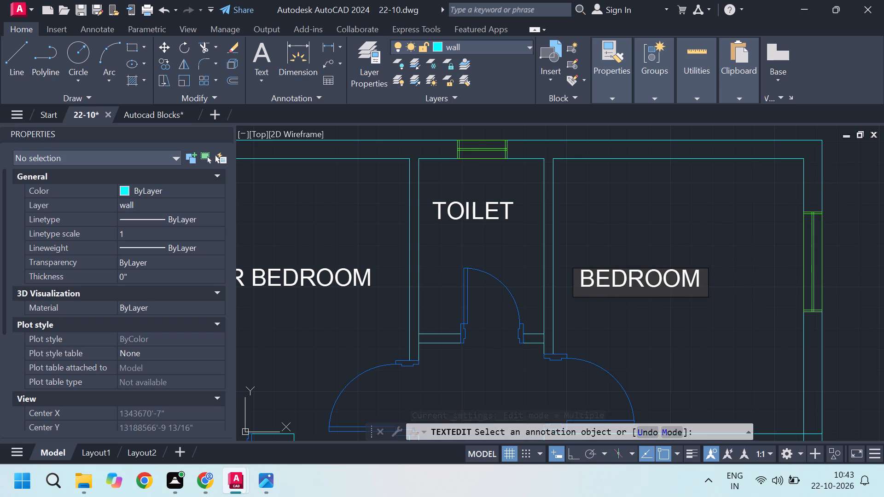
{"action": "key", "text": "space"}
{"action": "key", "text": "2"}
{"action": "left_click", "coordinate": [749, 347]}
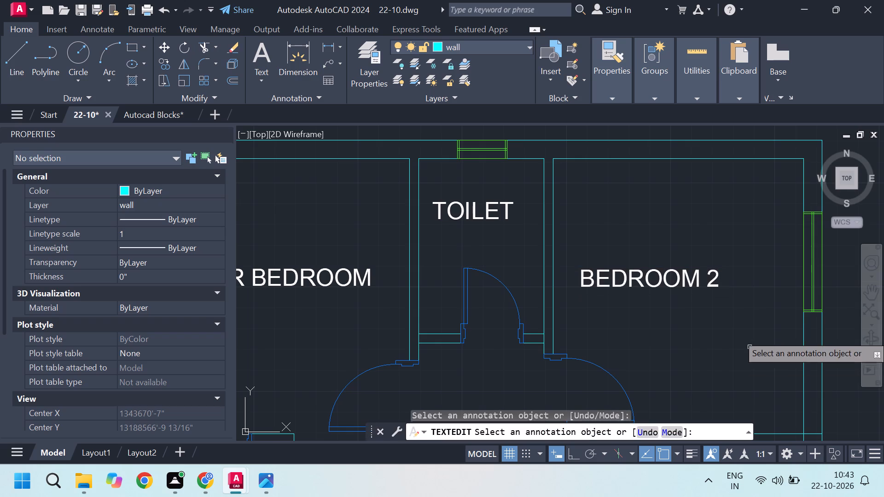
{"action": "left_click", "coordinate": [682, 277]}
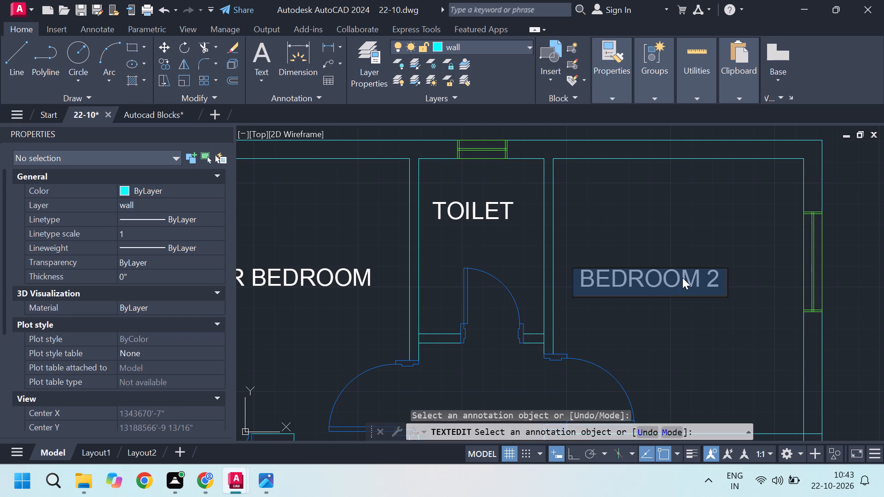
{"action": "key", "text": "Escape"}
{"action": "key", "text": "Escape"}
Change the label copy in the large east room to LIVING HALL.
{"action": "scroll", "coordinate": [668, 312], "scroll_direction": "down", "scroll_amount": 3}
{"action": "scroll", "coordinate": [663, 325], "scroll_direction": "up", "scroll_amount": 1}
{"action": "middle_click_drag", "start_coordinate": [652, 327], "coordinate": [616, 297]}
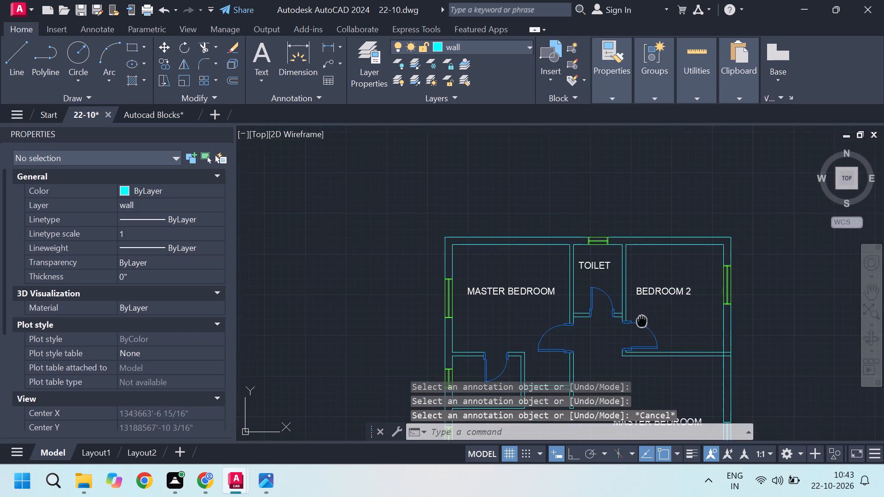
{"action": "middle_click_drag", "start_coordinate": [616, 297], "coordinate": [599, 248]}
{"action": "middle_click_drag", "start_coordinate": [576, 349], "coordinate": [507, 288]}
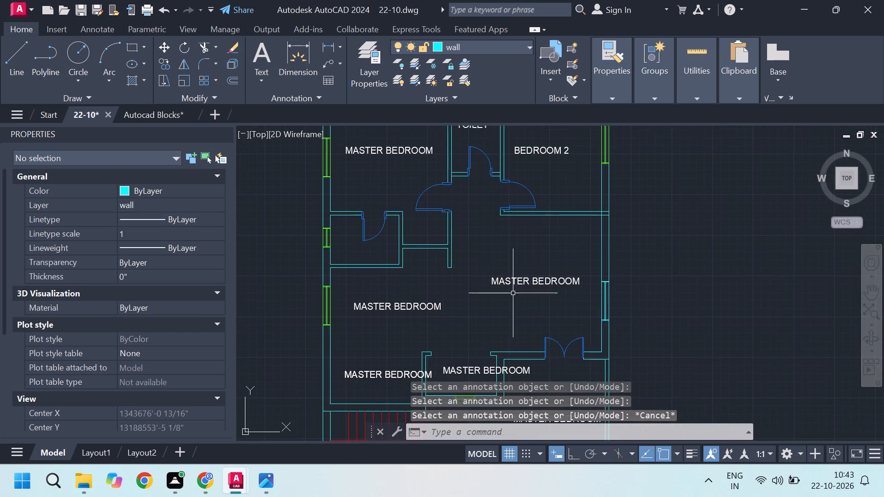
{"action": "double_click", "coordinate": [519, 279]}
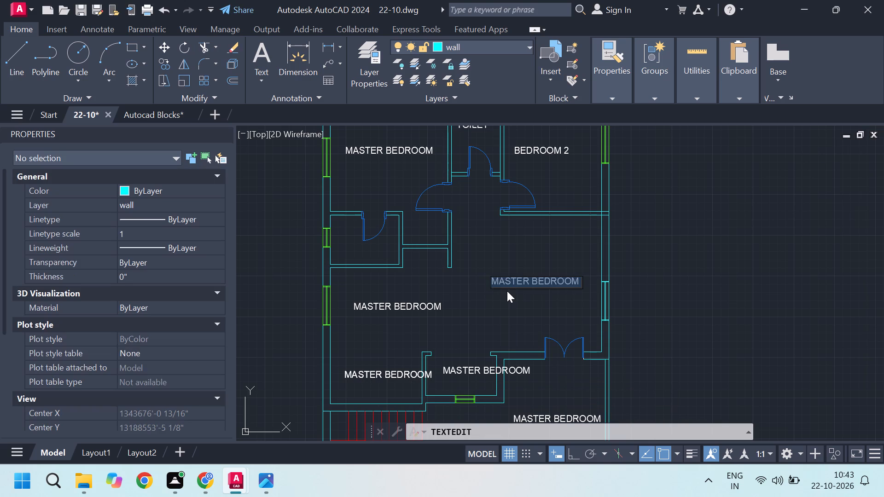
{"action": "type", "text": "LIVIN"}
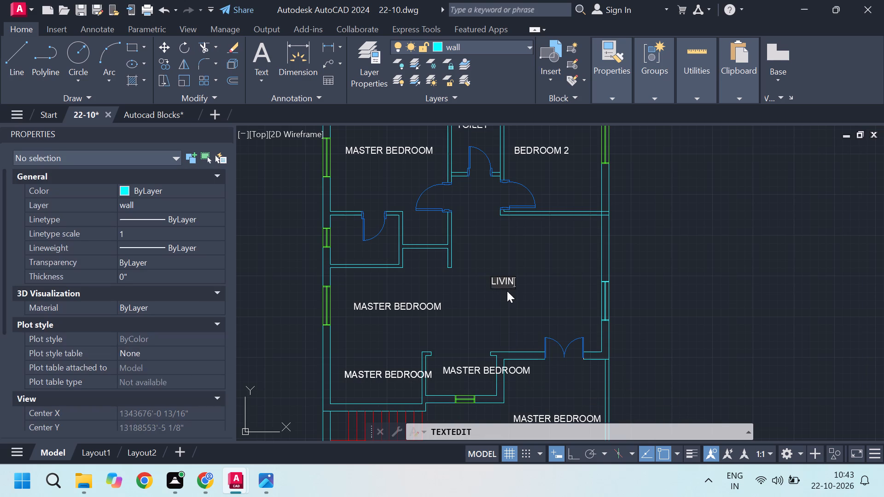
{"action": "type", "text": "G"}
{"action": "key", "text": "space"}
{"action": "type", "text": "HALL"}
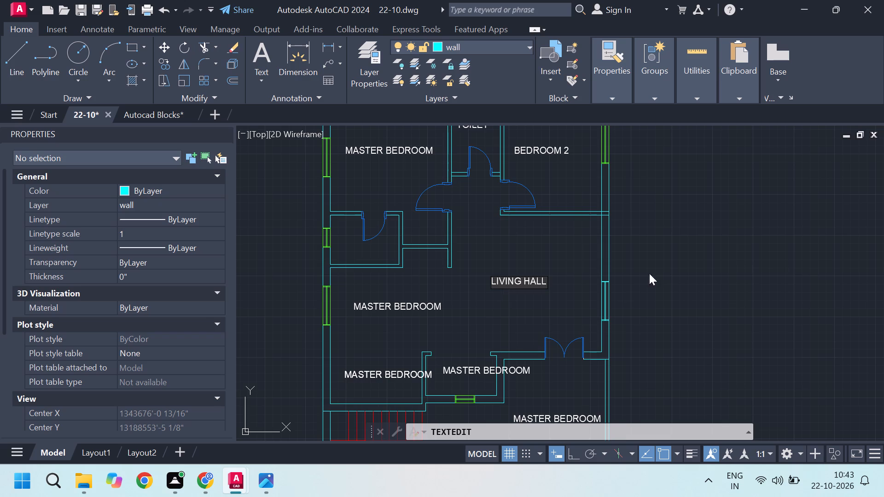
{"action": "left_click", "coordinate": [538, 314]}
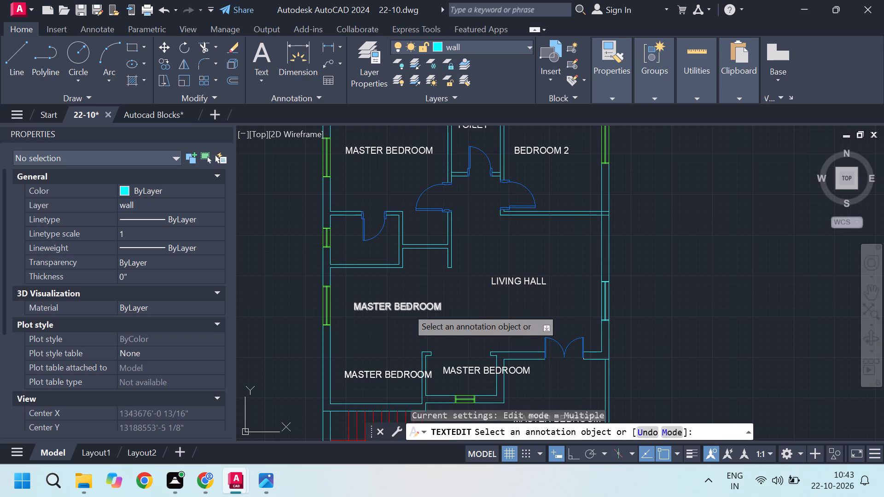
Change the label copy in the west room to DINING.
{"action": "left_click", "coordinate": [407, 308]}
{"action": "type", "text": "DINIG"}
{"action": "key", "text": "BackSpace"}
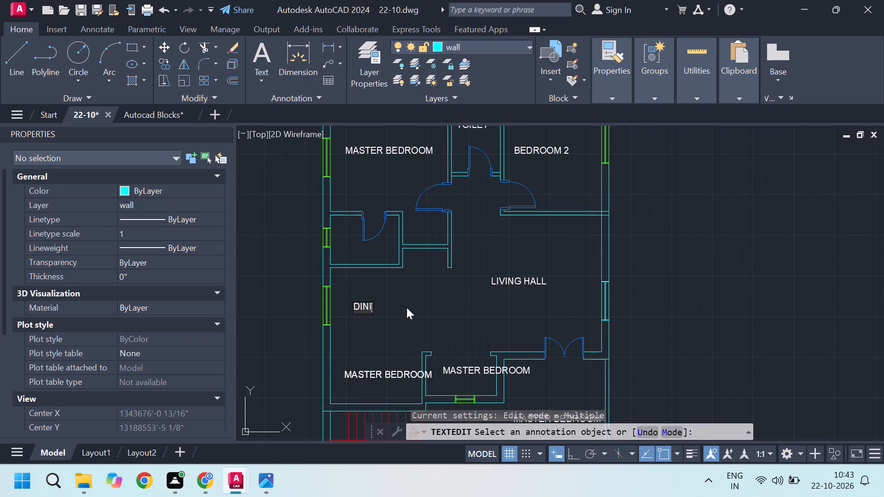
{"action": "type", "text": "NG"}
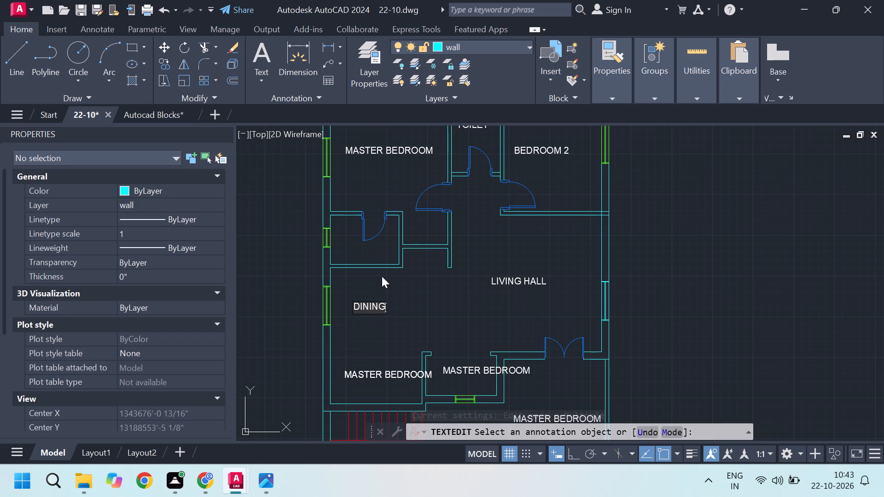
{"action": "left_click", "coordinate": [416, 292]}
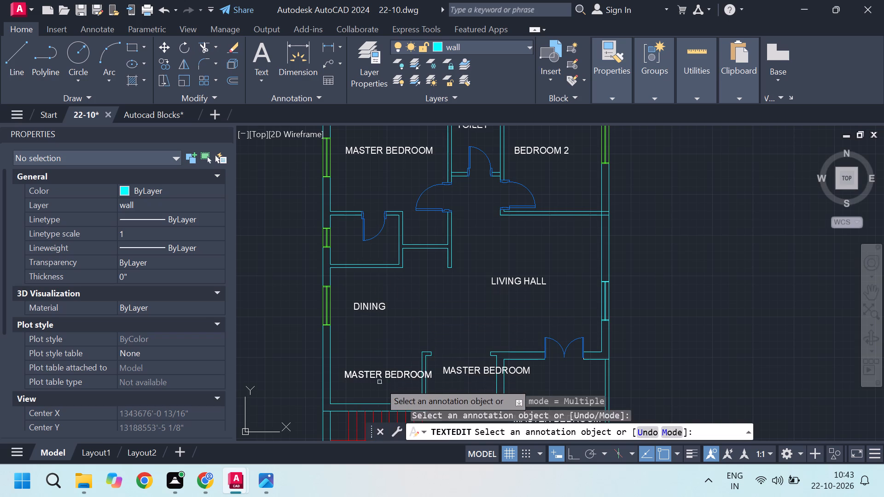
Change the label copy in the southwest area to KITCHEN and finish text editing.
{"action": "left_click", "coordinate": [379, 376]}
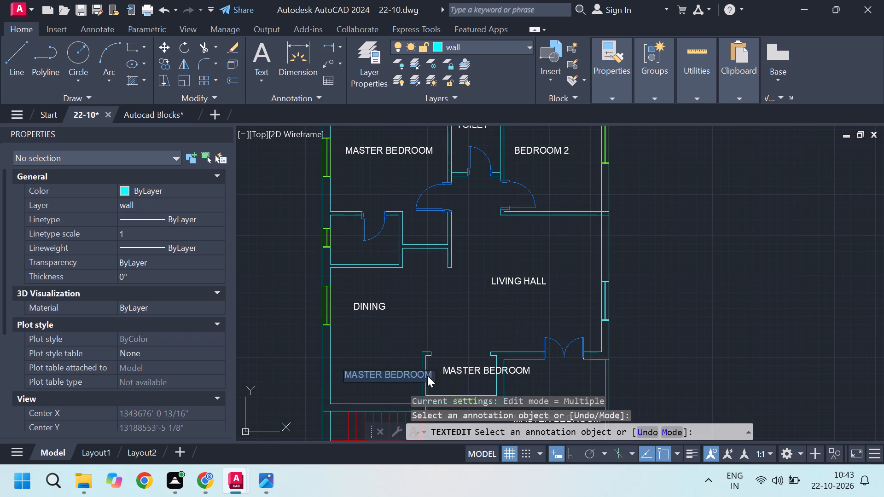
{"action": "type", "text": "KITCHEN"}
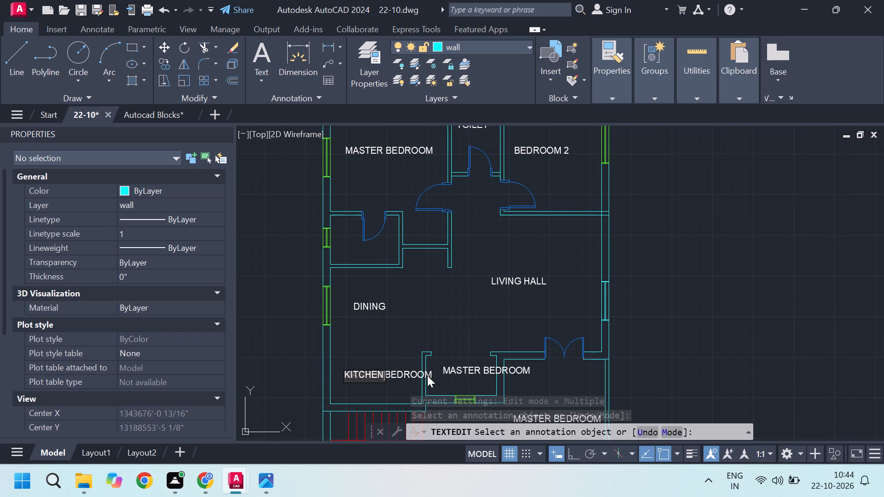
{"action": "left_click", "coordinate": [433, 320]}
{"action": "scroll", "coordinate": [386, 377], "scroll_direction": "up", "scroll_amount": 2}
{"action": "key", "text": "Escape"}
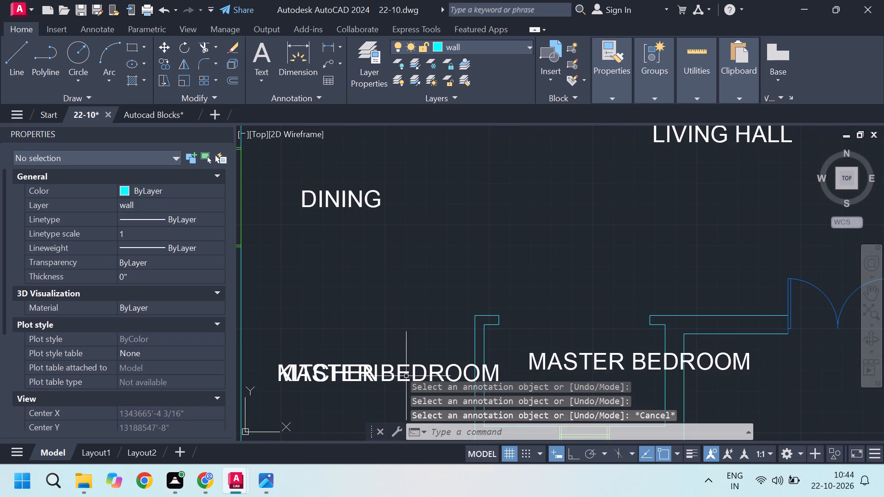
Delete the duplicate MASTER BEDROOM text overlapping the KITCHEN label.
{"action": "left_click", "coordinate": [411, 374]}
{"action": "key", "text": "Delete"}
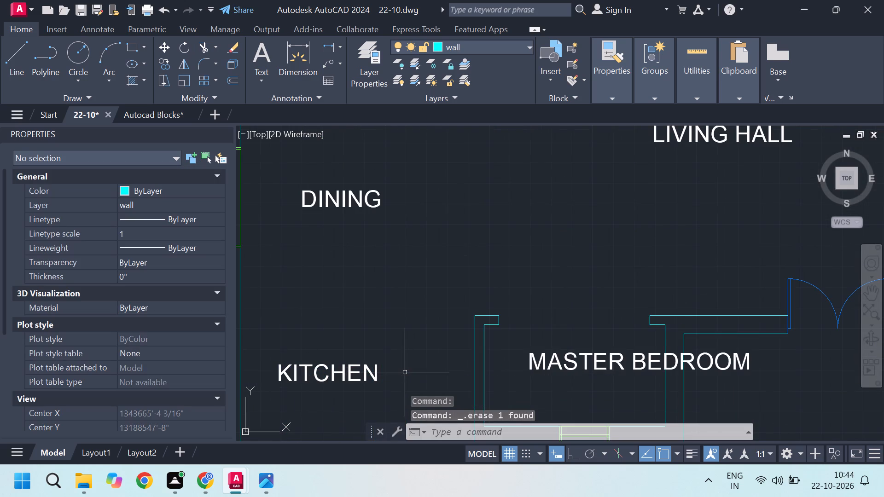
Change the label copy in the small south recess to POOJA.
{"action": "scroll", "coordinate": [431, 304], "scroll_direction": "down", "scroll_amount": 2}
{"action": "scroll", "coordinate": [479, 334], "scroll_direction": "up", "scroll_amount": 1}
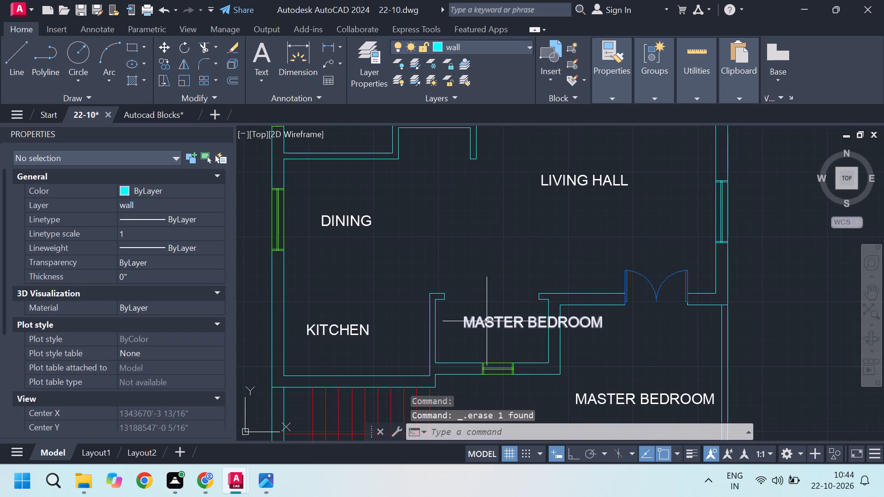
{"action": "left_click", "coordinate": [484, 320]}
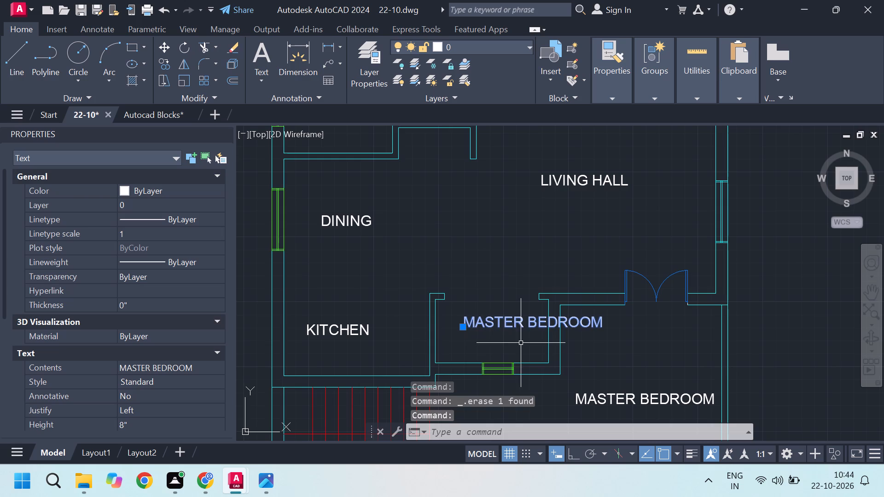
{"action": "double_click", "coordinate": [503, 318]}
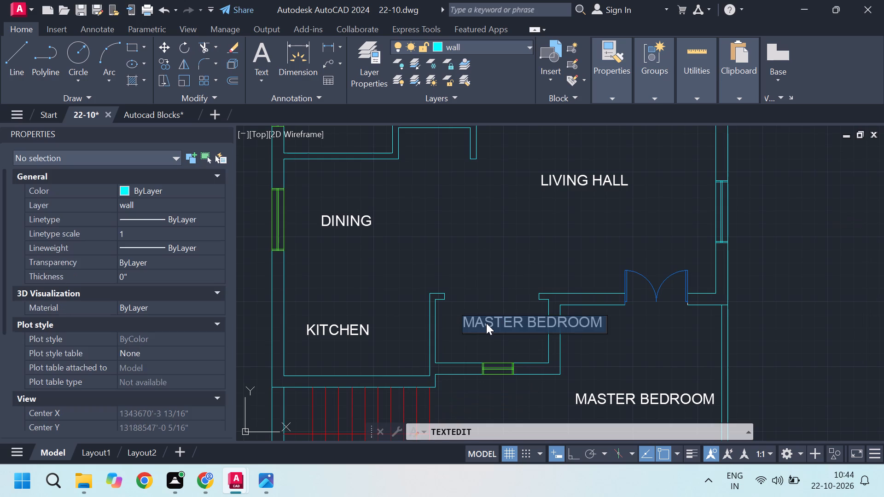
{"action": "type", "text": "POOJA"}
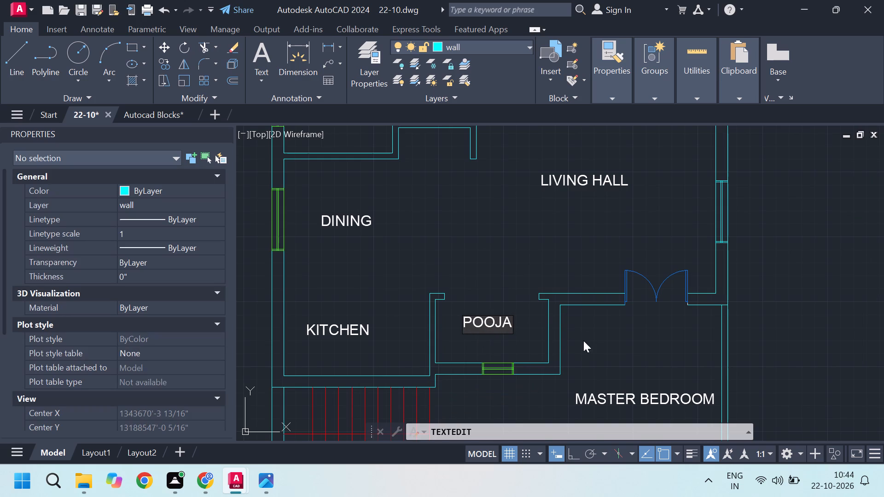
{"action": "left_click", "coordinate": [588, 346]}
Change the label copy in the southeast area outside the double door to PARKING and finish text editing.
{"action": "scroll", "coordinate": [439, 244], "scroll_direction": "down", "scroll_amount": 2}
{"action": "scroll", "coordinate": [504, 301], "scroll_direction": "up", "scroll_amount": 2}
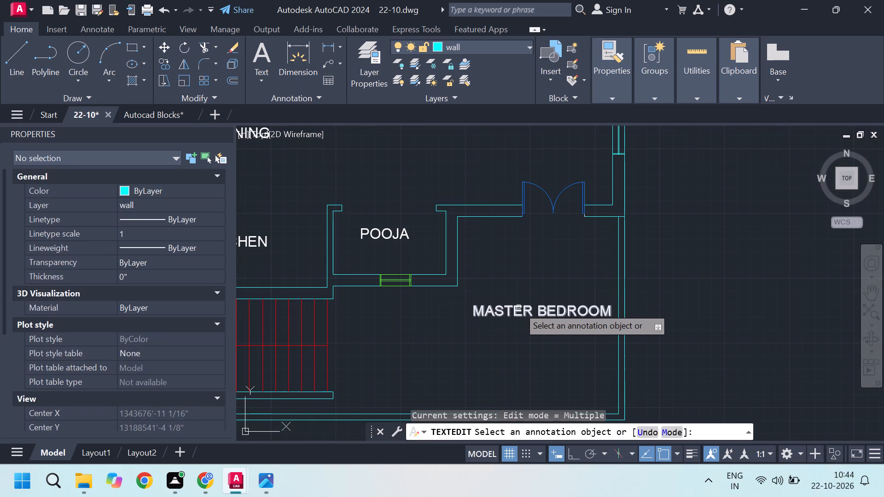
{"action": "double_click", "coordinate": [518, 307]}
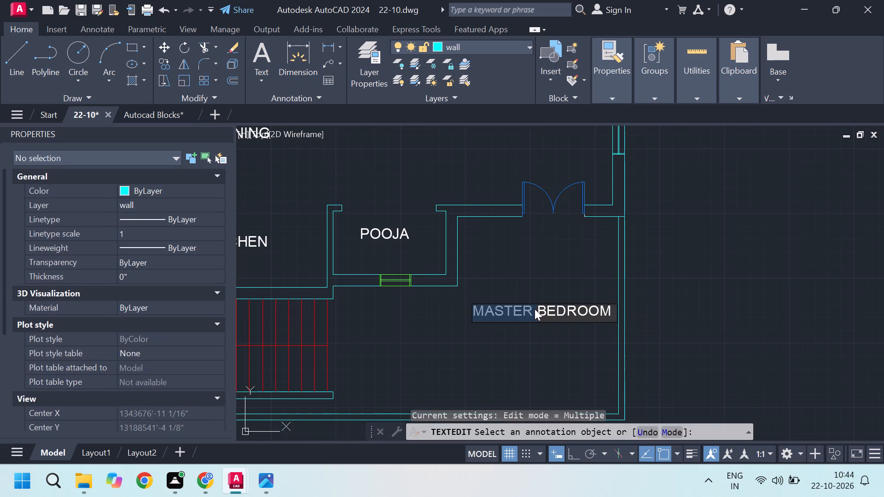
{"action": "key", "text": "p"}
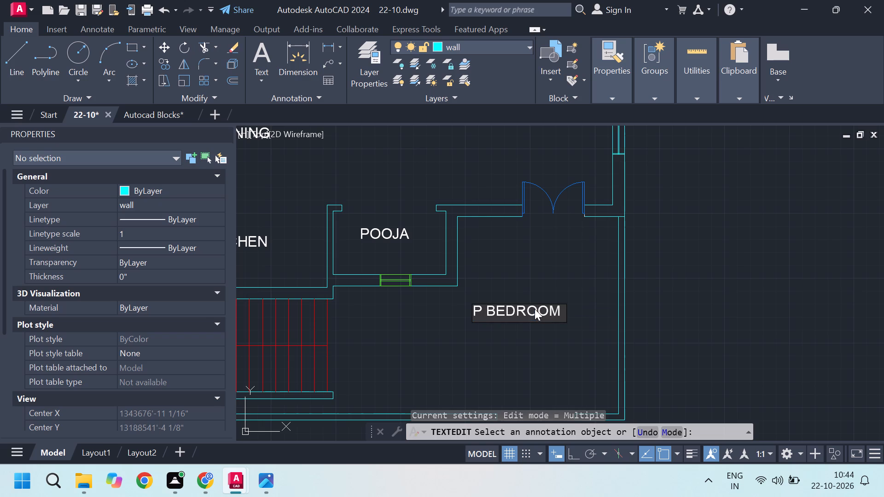
{"action": "type", "text": "ARKING"}
{"action": "key", "text": "Right"}
{"action": "key", "text": "Right"}
{"action": "key", "text": "Right"}
{"action": "key", "text": "Right"}
{"action": "key", "text": "Right"}
{"action": "key", "text": "Right"}
{"action": "key", "text": "Right"}
{"action": "key", "text": "Right"}
{"action": "key", "text": "Right"}
{"action": "key", "text": "Right"}
{"action": "key", "text": "Right"}
{"action": "key", "text": "Right"}
{"action": "key", "text": "Right"}
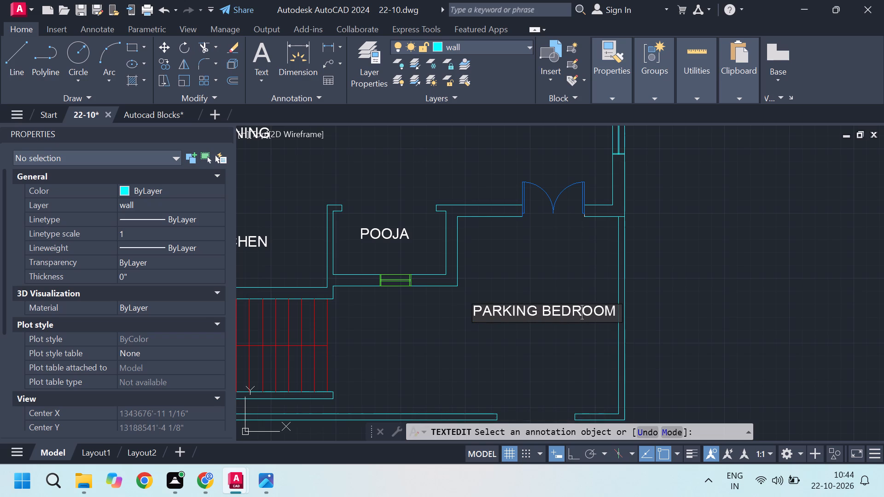
{"action": "key", "text": "BackSpace"}
{"action": "key", "text": "BackSpace"}
{"action": "key", "text": "BackSpace"}
{"action": "key", "text": "BackSpace"}
{"action": "key", "text": "BackSpace"}
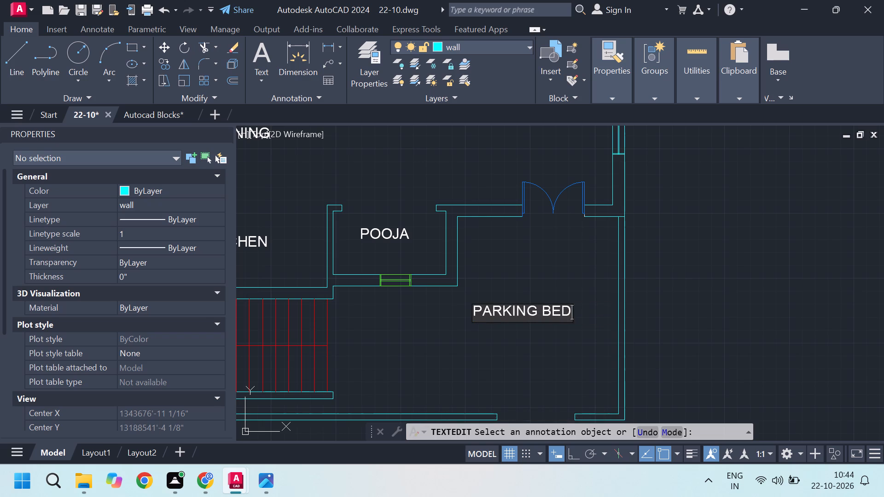
{"action": "key", "text": "BackSpace"}
{"action": "key", "text": "BackSpace"}
{"action": "key", "text": "BackSpace"}
{"action": "left_click", "coordinate": [580, 371]}
{"action": "key", "text": "Escape"}
Copy the northwest room's MASTER BEDROOM label straight down with Ortho on, placing one copy just below the original.
{"action": "scroll", "coordinate": [571, 371], "scroll_direction": "down", "scroll_amount": 1}
{"action": "middle_click_drag", "start_coordinate": [421, 229], "coordinate": [424, 266]}
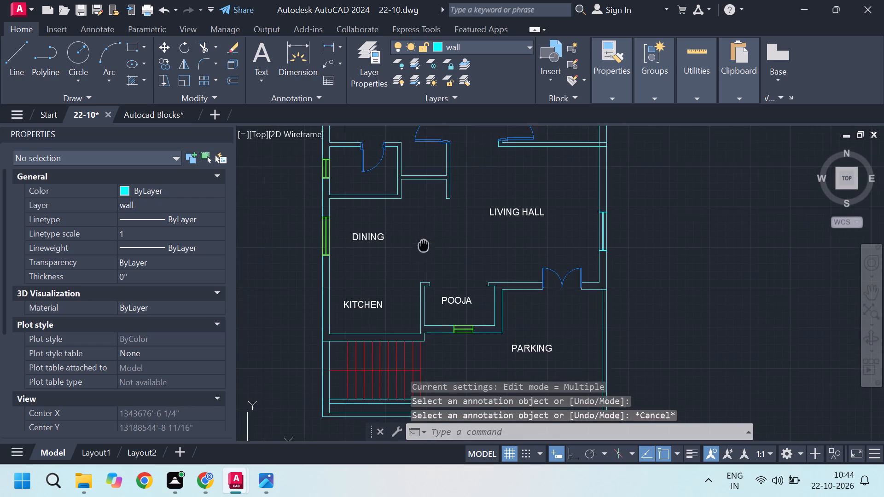
{"action": "middle_click_drag", "start_coordinate": [424, 266], "coordinate": [424, 285]}
{"action": "scroll", "coordinate": [424, 285], "scroll_direction": "down", "scroll_amount": 1}
{"action": "scroll", "coordinate": [399, 202], "scroll_direction": "up", "scroll_amount": 2}
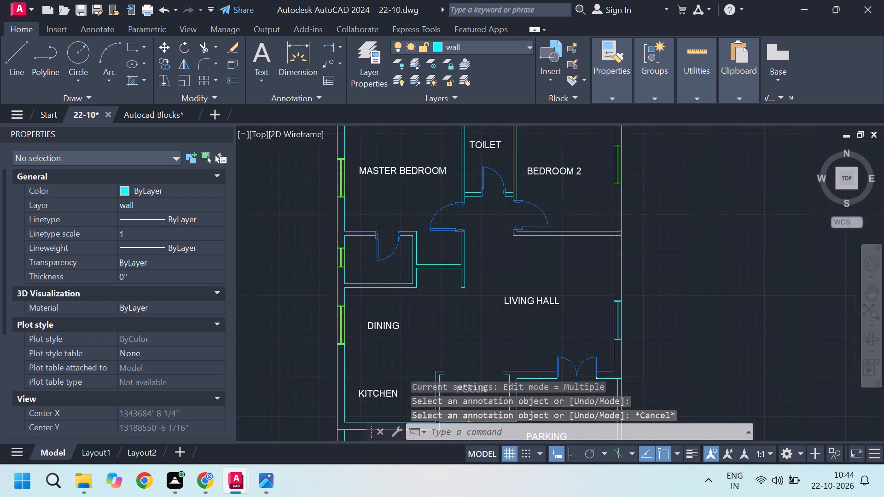
{"action": "left_click", "coordinate": [401, 151]}
{"action": "scroll", "coordinate": [381, 192], "scroll_direction": "down", "scroll_amount": 2}
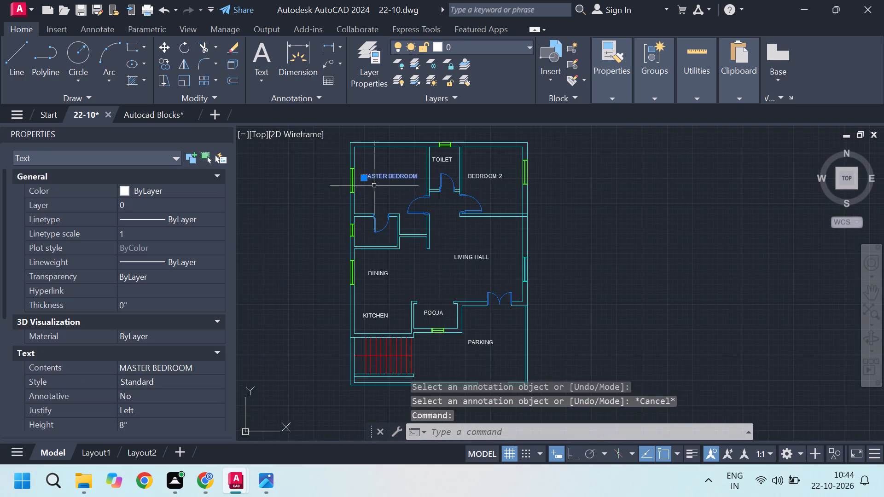
{"action": "middle_click_drag", "start_coordinate": [374, 185], "coordinate": [346, 229]}
{"action": "scroll", "coordinate": [346, 229], "scroll_direction": "up", "scroll_amount": 1}
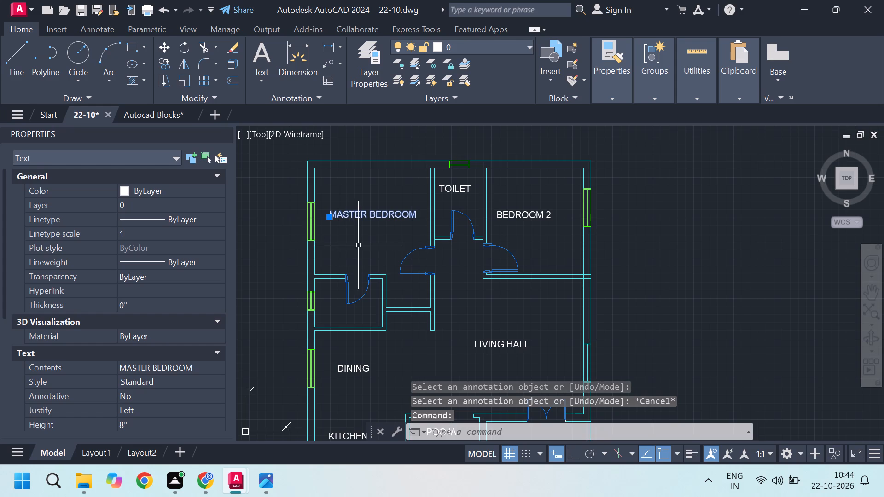
{"action": "middle_click_drag", "start_coordinate": [390, 240], "coordinate": [370, 272]}
{"action": "scroll", "coordinate": [413, 223], "scroll_direction": "up", "scroll_amount": 3}
{"action": "scroll", "coordinate": [463, 246], "scroll_direction": "down", "scroll_amount": 2}
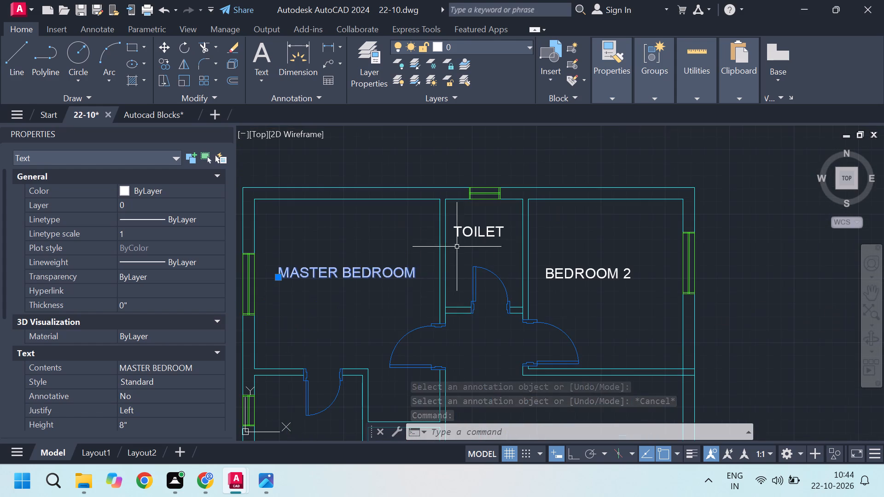
{"action": "scroll", "coordinate": [350, 293], "scroll_direction": "down", "scroll_amount": 1}
{"action": "scroll", "coordinate": [306, 316], "scroll_direction": "up", "scroll_amount": 1}
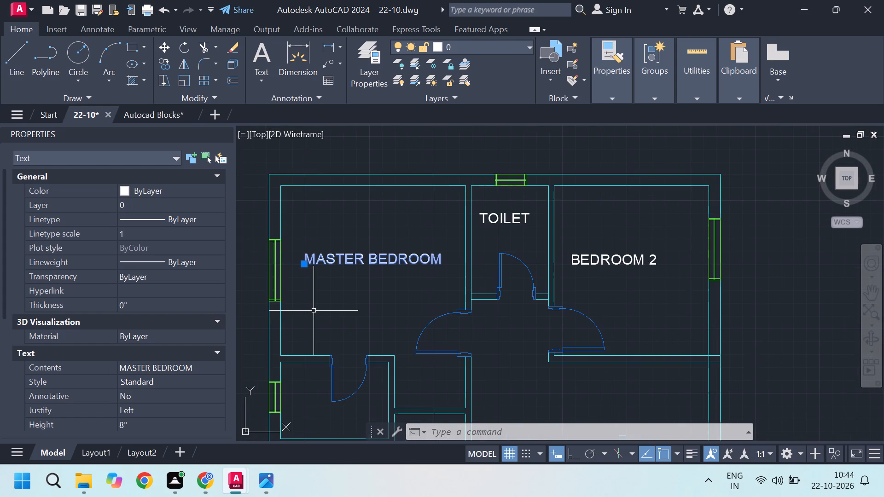
{"action": "type", "text": "CO"}
{"action": "key", "text": "Return"}
{"action": "scroll", "coordinate": [307, 282], "scroll_direction": "up", "scroll_amount": 1}
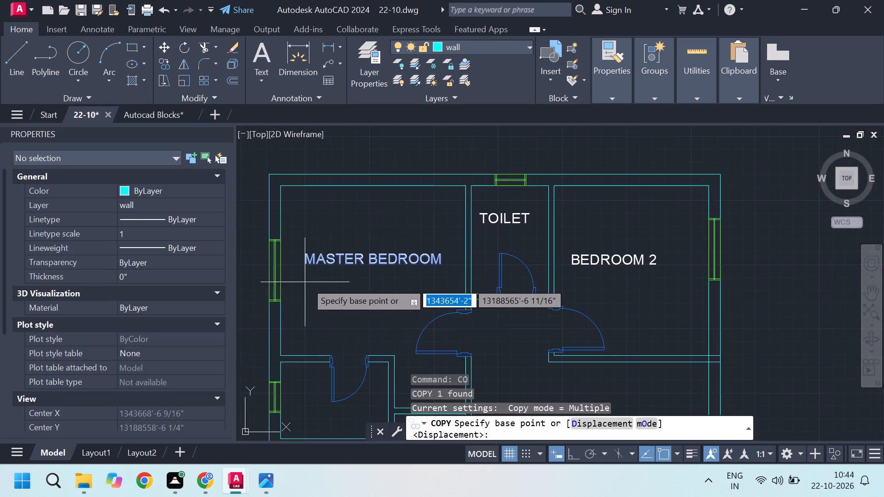
{"action": "scroll", "coordinate": [307, 282], "scroll_direction": "up", "scroll_amount": 2}
{"action": "left_click", "coordinate": [293, 210]}
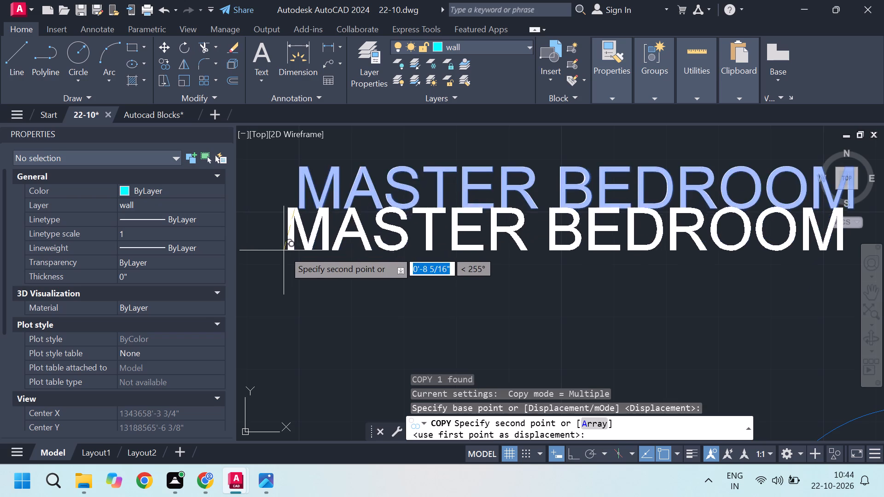
{"action": "scroll", "coordinate": [283, 253], "scroll_direction": "down", "scroll_amount": 1}
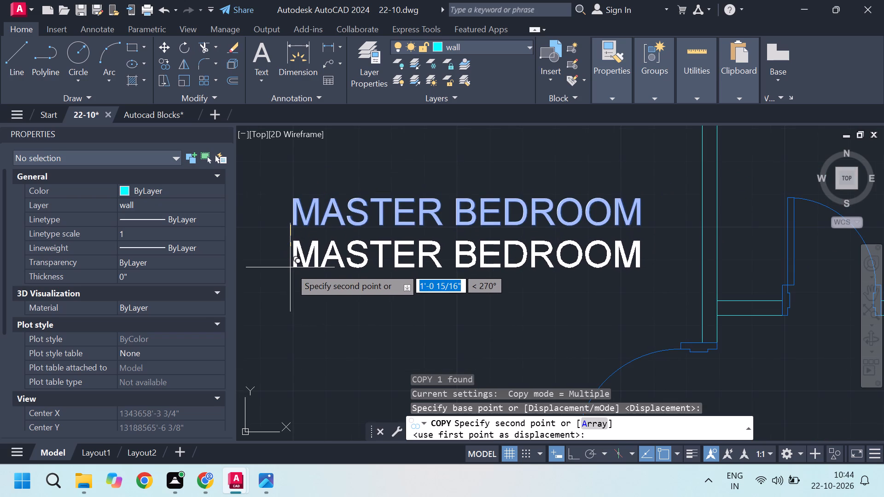
{"action": "key", "text": "F8"}
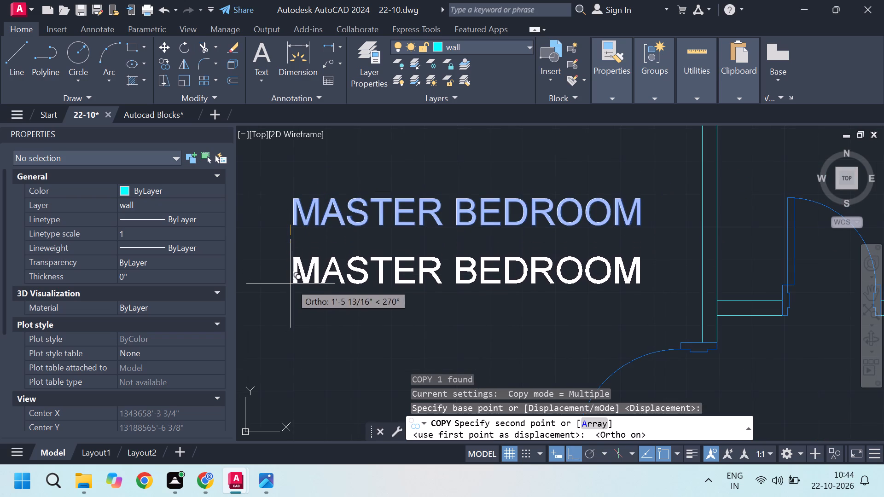
{"action": "left_click", "coordinate": [292, 275]}
{"action": "scroll", "coordinate": [292, 275], "scroll_direction": "down", "scroll_amount": 3}
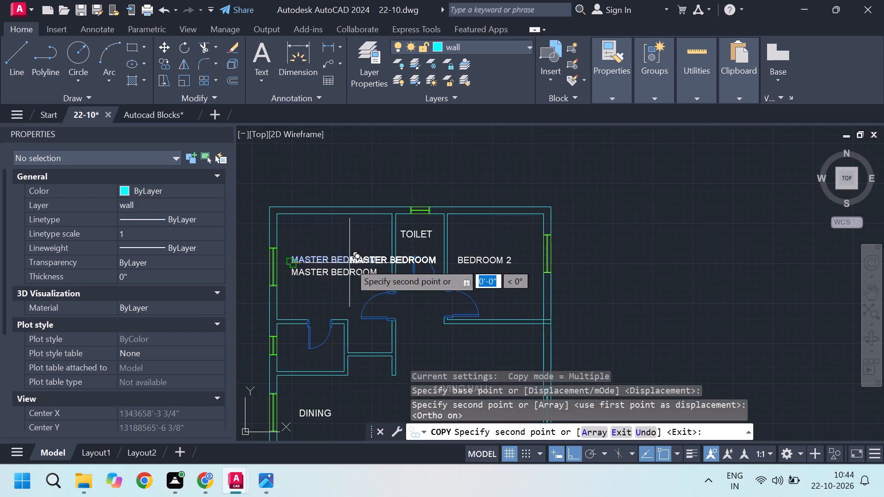
{"action": "scroll", "coordinate": [397, 248], "scroll_direction": "up", "scroll_amount": 1}
{"action": "key", "text": "Escape"}
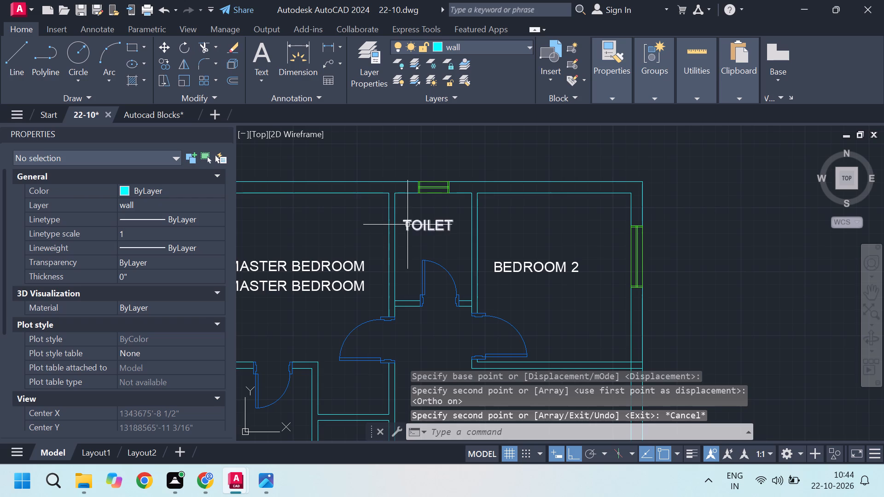
Change the label copy beneath MASTER BEDROOM to 11'0"X12'0" and finish text editing.
{"action": "scroll", "coordinate": [479, 262], "scroll_direction": "down", "scroll_amount": 1}
{"action": "scroll", "coordinate": [370, 283], "scroll_direction": "up", "scroll_amount": 1}
{"action": "double_click", "coordinate": [372, 272]}
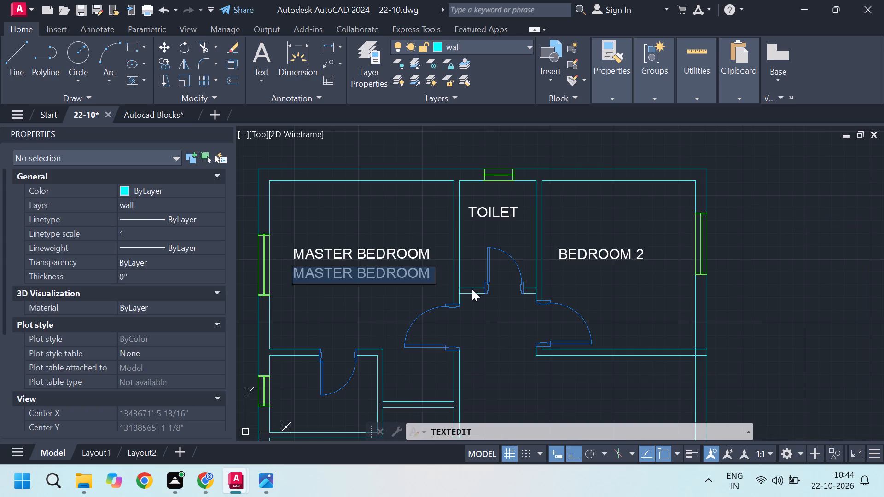
{"action": "type", "text": "11'"}
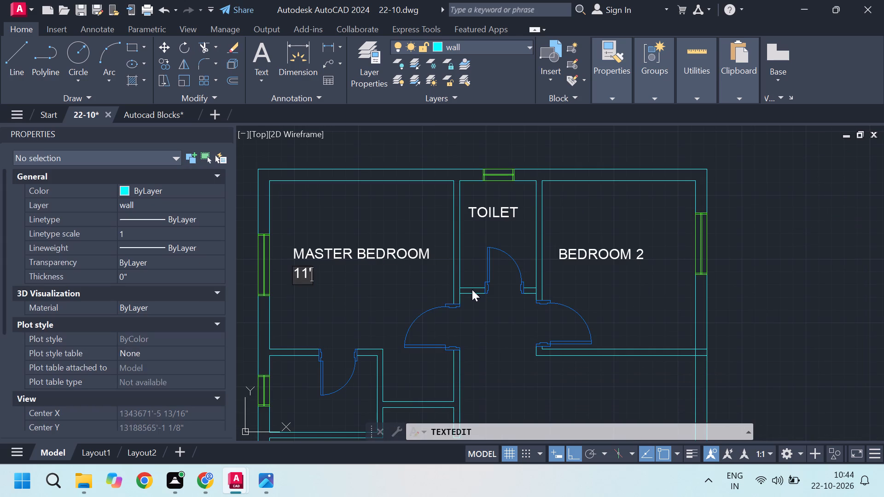
{"action": "key", "text": "0"}
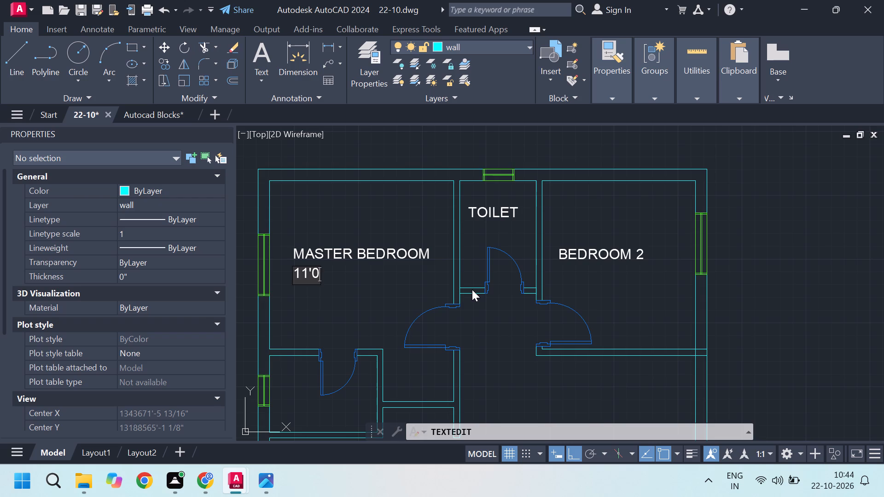
{"action": "key", "text": "shift+quotedbl"}
{"action": "key", "text": "x"}
{"action": "type", "text": "12\""}
{"action": "key", "text": "BackSpace"}
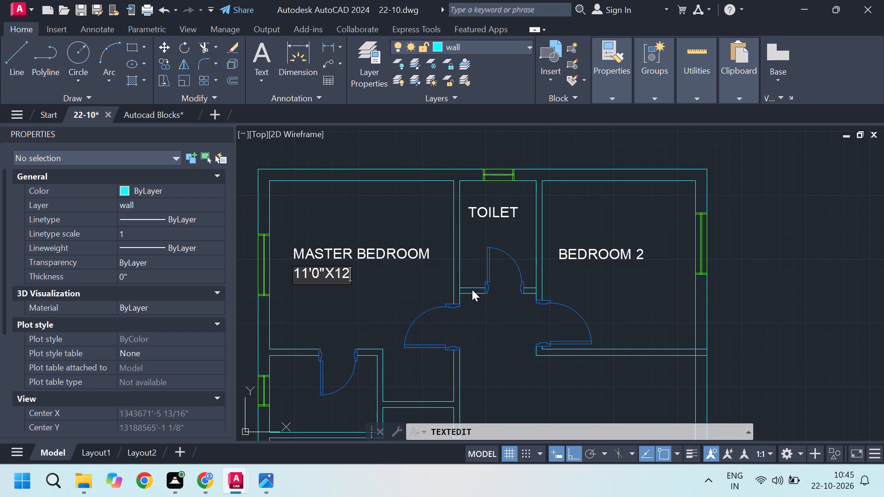
{"action": "key", "text": "apostrophe"}
{"action": "type", "text": "0\""}
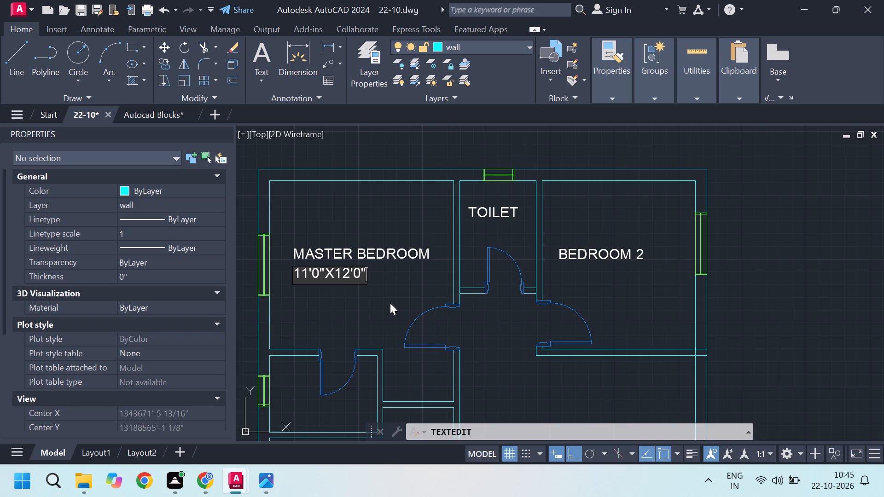
{"action": "left_click", "coordinate": [389, 302]}
{"action": "left_click", "coordinate": [346, 275]}
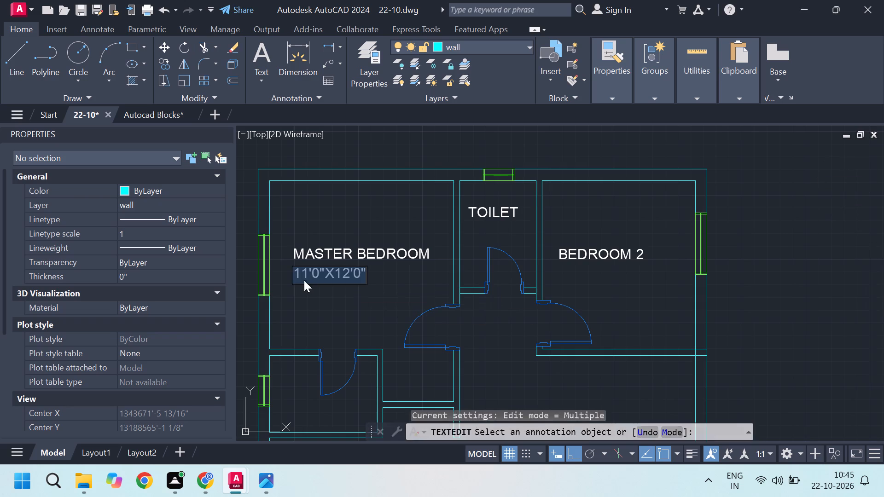
{"action": "key", "text": "Escape"}
{"action": "key", "text": "Escape"}
{"action": "key", "text": "Escape"}
Shift the 11'0"X12'0" size text horizontally east so it sits centred beneath the MASTER BEDROOM label.
{"action": "left_click", "coordinate": [310, 276]}
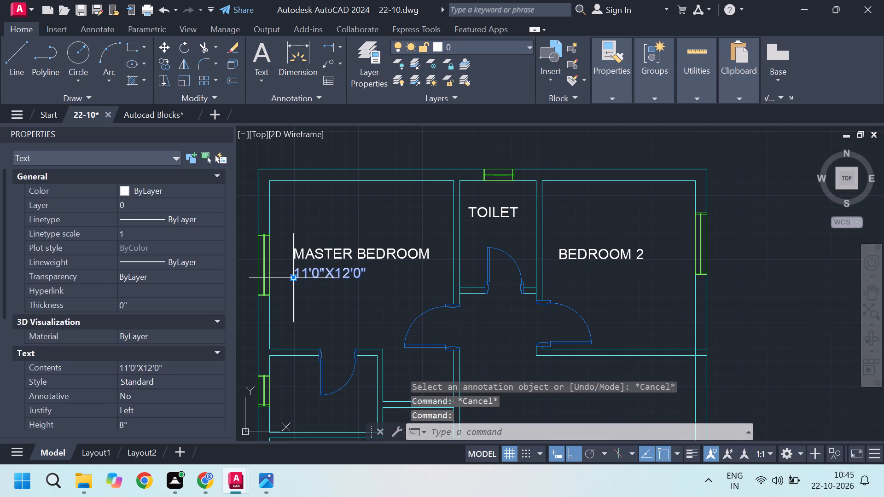
{"action": "left_click", "coordinate": [295, 276]}
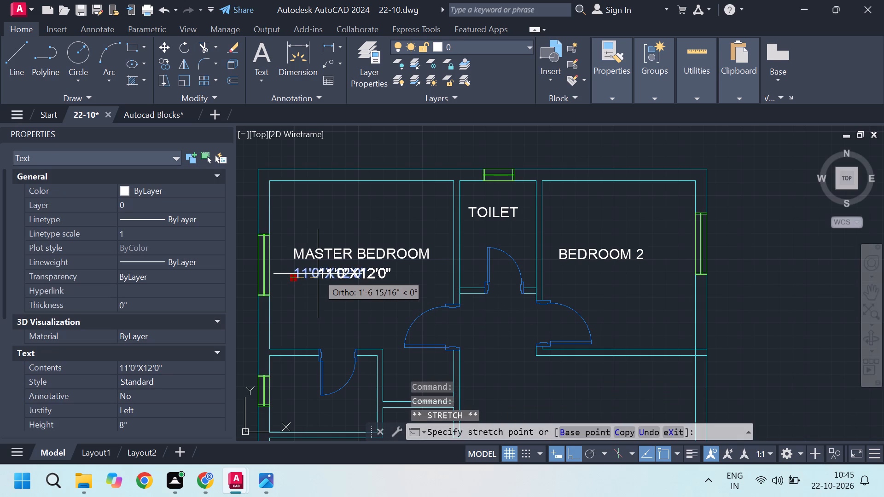
{"action": "left_click", "coordinate": [320, 274]}
{"action": "key", "text": "Escape"}
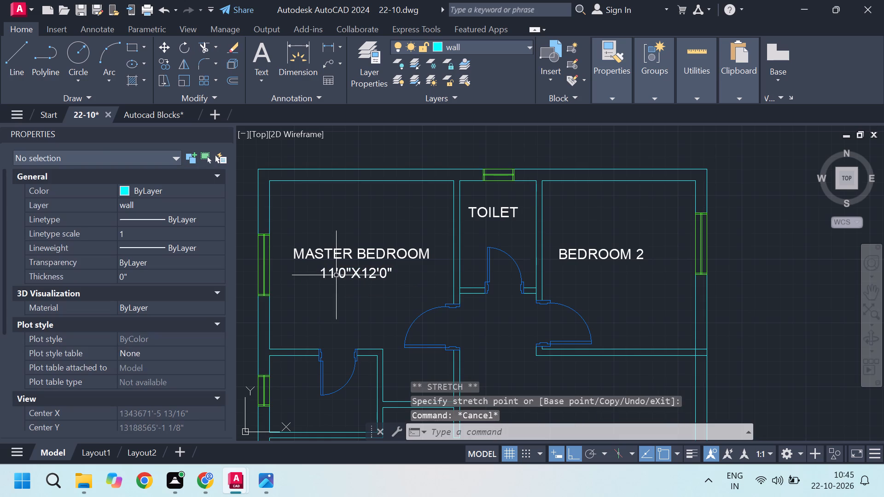
Copy the master bedroom's 11'0"X12'0" text with Ortho off, placing copies beneath the TOILET and BEDROOM 2 labels.
{"action": "left_click", "coordinate": [331, 270]}
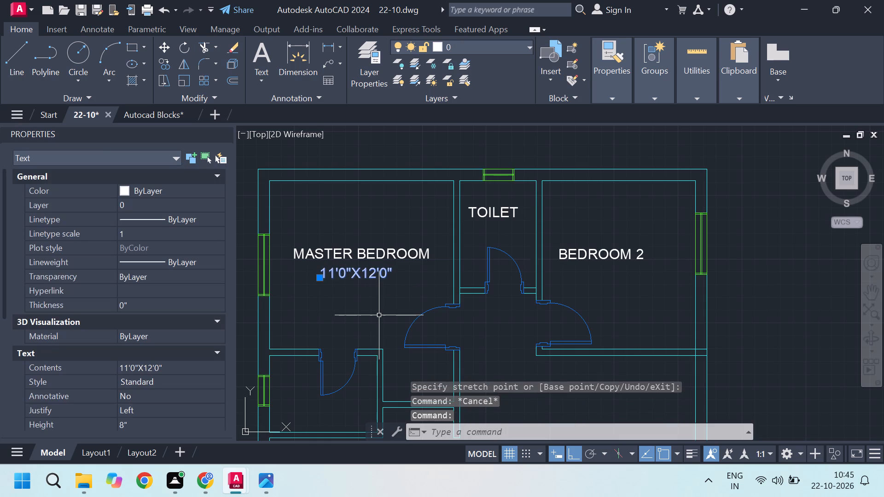
{"action": "type", "text": "CO"}
{"action": "key", "text": "Return"}
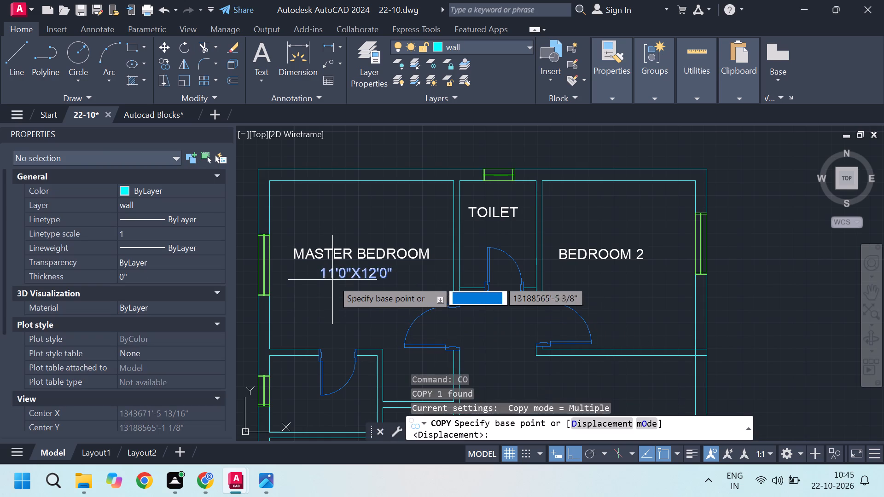
{"action": "left_click", "coordinate": [320, 277]}
{"action": "scroll", "coordinate": [475, 214], "scroll_direction": "up", "scroll_amount": 2}
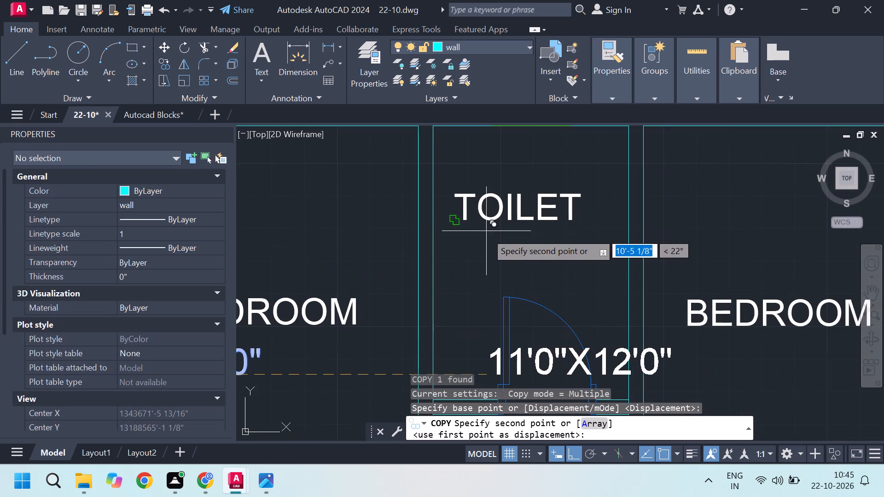
{"action": "key", "text": "F8"}
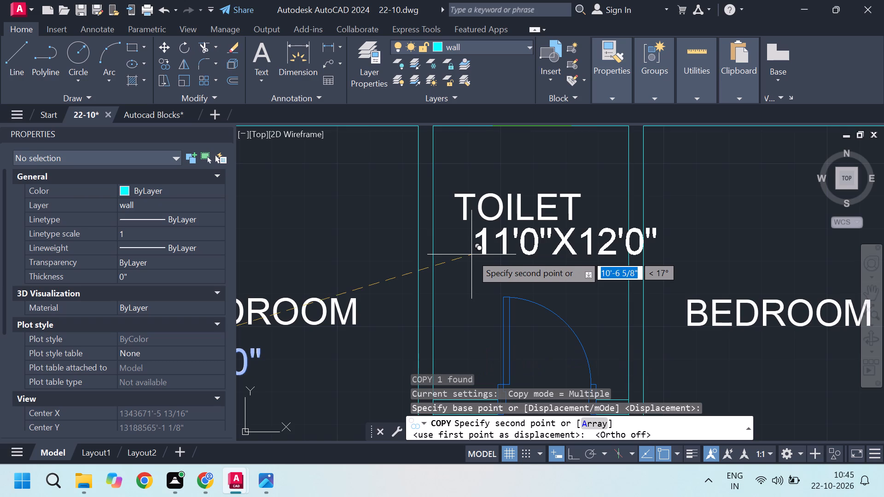
{"action": "scroll", "coordinate": [458, 259], "scroll_direction": "down", "scroll_amount": 1}
{"action": "scroll", "coordinate": [446, 260], "scroll_direction": "up", "scroll_amount": 1}
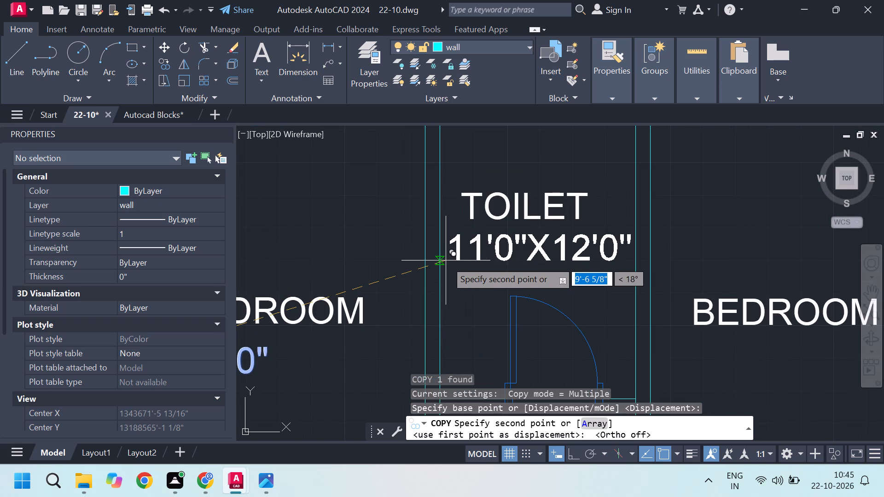
{"action": "left_click", "coordinate": [446, 260]}
{"action": "scroll", "coordinate": [446, 260], "scroll_direction": "down", "scroll_amount": 3}
{"action": "scroll", "coordinate": [526, 295], "scroll_direction": "up", "scroll_amount": 1}
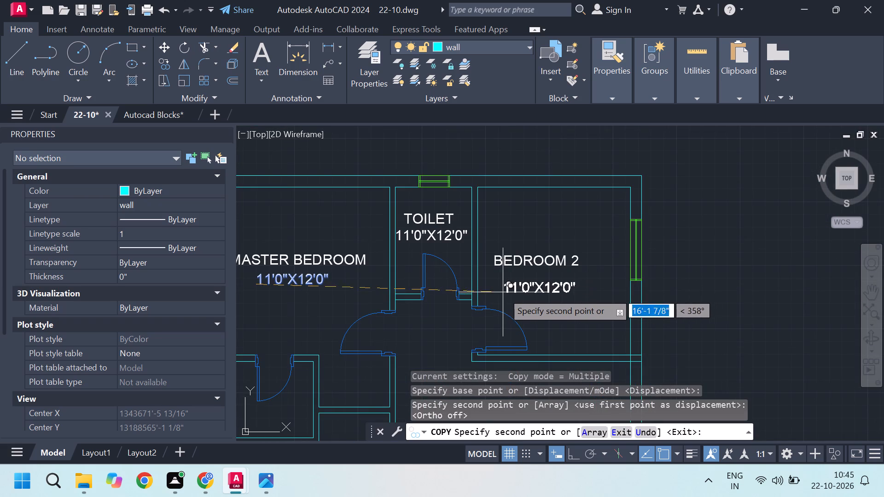
{"action": "left_click", "coordinate": [499, 281]}
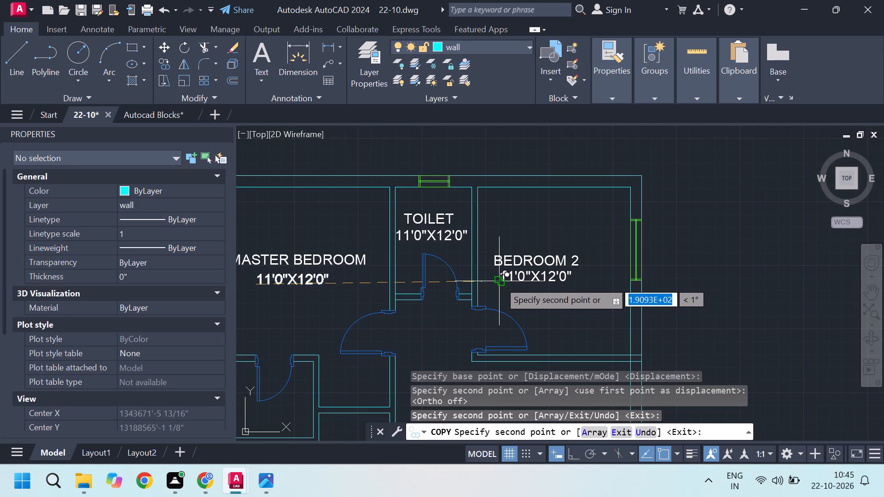
Place further copies of the 11'0"X12'0" text beneath the LIVING HALL and DINING labels.
{"action": "scroll", "coordinate": [499, 281], "scroll_direction": "down", "scroll_amount": 3}
{"action": "scroll", "coordinate": [463, 312], "scroll_direction": "up", "scroll_amount": 1}
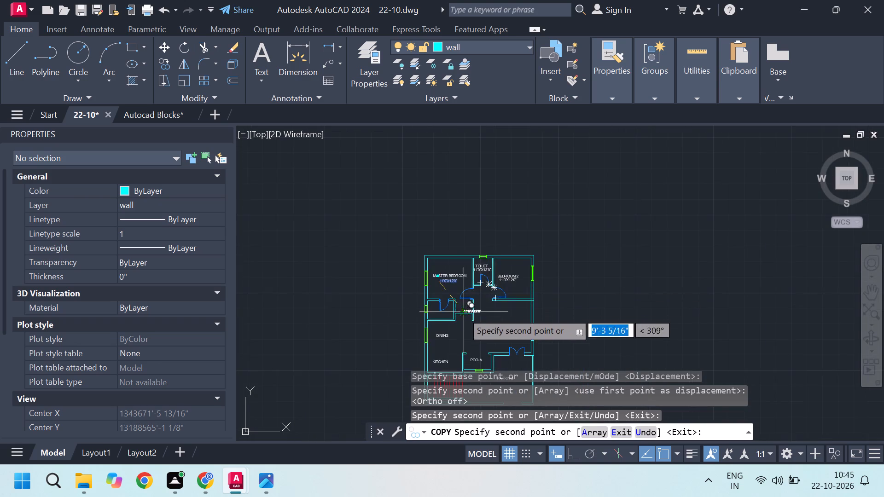
{"action": "scroll", "coordinate": [463, 312], "scroll_direction": "up", "scroll_amount": 1}
{"action": "scroll", "coordinate": [497, 260], "scroll_direction": "down", "scroll_amount": 2}
{"action": "scroll", "coordinate": [501, 302], "scroll_direction": "up", "scroll_amount": 3}
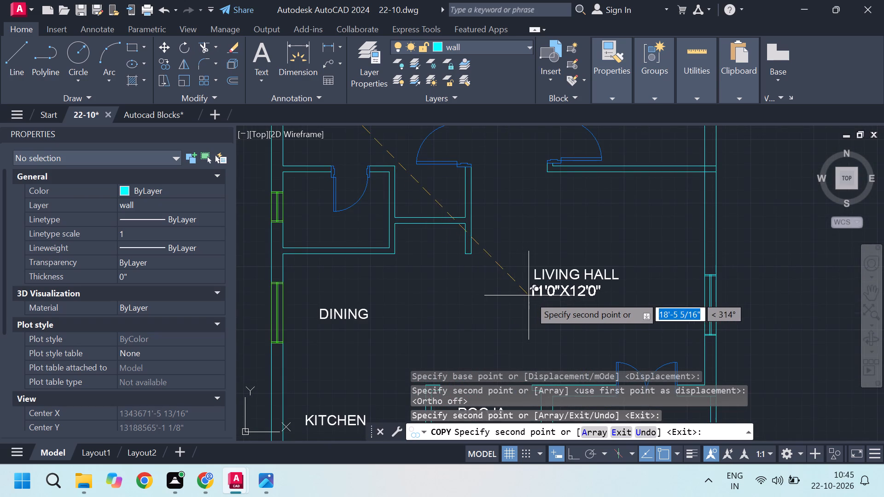
{"action": "left_click", "coordinate": [538, 298]}
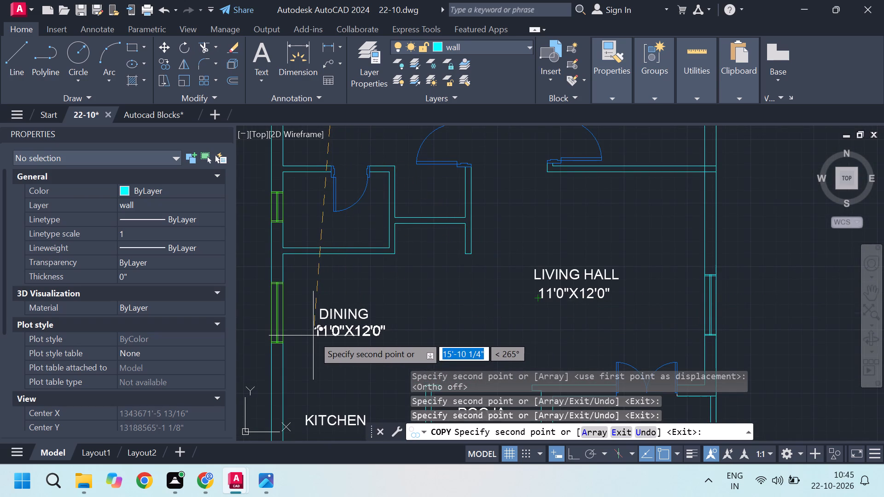
{"action": "left_click", "coordinate": [313, 335]}
Place copies of the 11'0"X12'0" text beneath the KITCHEN and PARKING labels and end the copying.
{"action": "scroll", "coordinate": [347, 297], "scroll_direction": "down", "scroll_amount": 3}
{"action": "scroll", "coordinate": [333, 341], "scroll_direction": "up", "scroll_amount": 3}
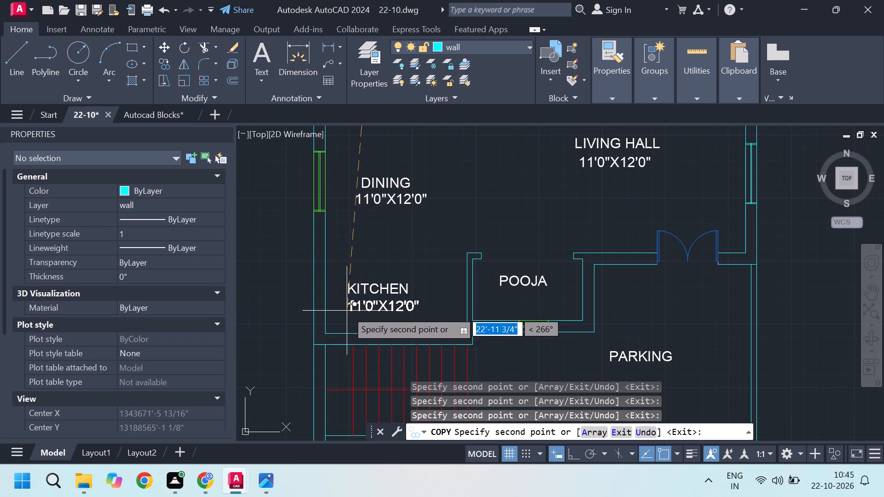
{"action": "left_click", "coordinate": [343, 310]}
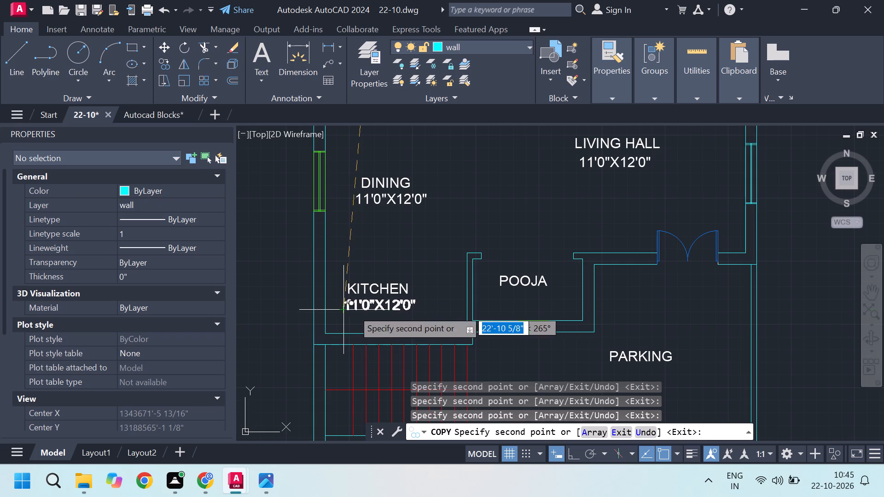
{"action": "scroll", "coordinate": [395, 285], "scroll_direction": "down", "scroll_amount": 3}
{"action": "scroll", "coordinate": [433, 305], "scroll_direction": "up", "scroll_amount": 3}
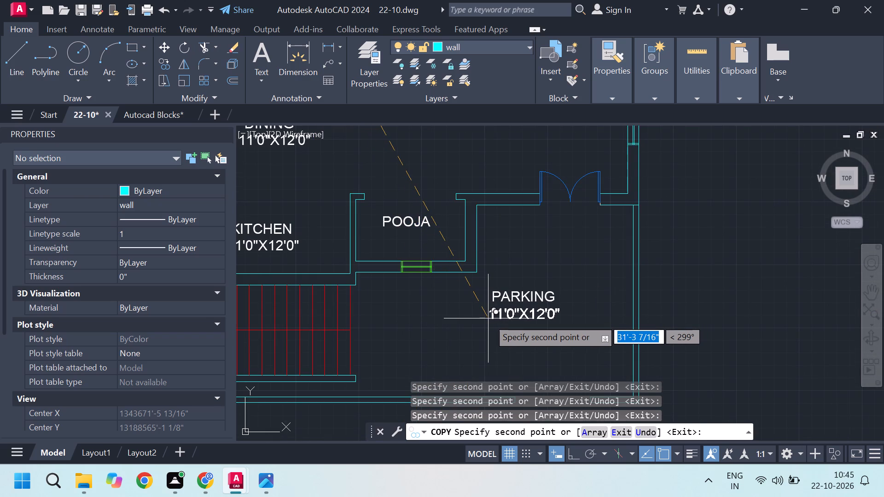
{"action": "left_click", "coordinate": [488, 318]}
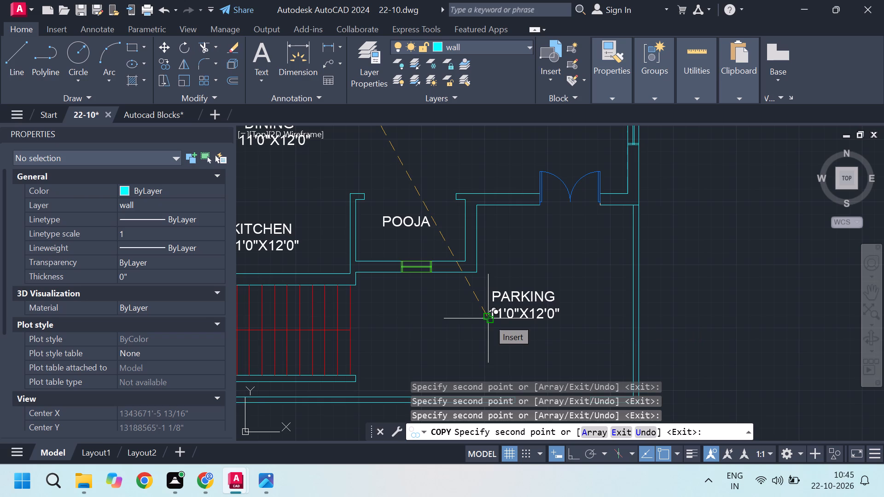
{"action": "scroll", "coordinate": [484, 320], "scroll_direction": "down", "scroll_amount": 3}
{"action": "scroll", "coordinate": [462, 262], "scroll_direction": "up", "scroll_amount": 2}
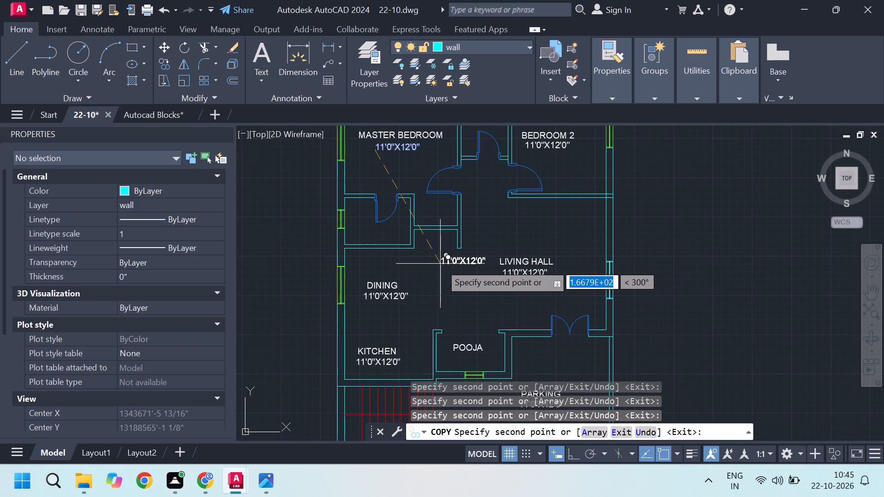
{"action": "scroll", "coordinate": [436, 270], "scroll_direction": "down", "scroll_amount": 1}
{"action": "scroll", "coordinate": [454, 198], "scroll_direction": "up", "scroll_amount": 2}
{"action": "key", "text": "Escape"}
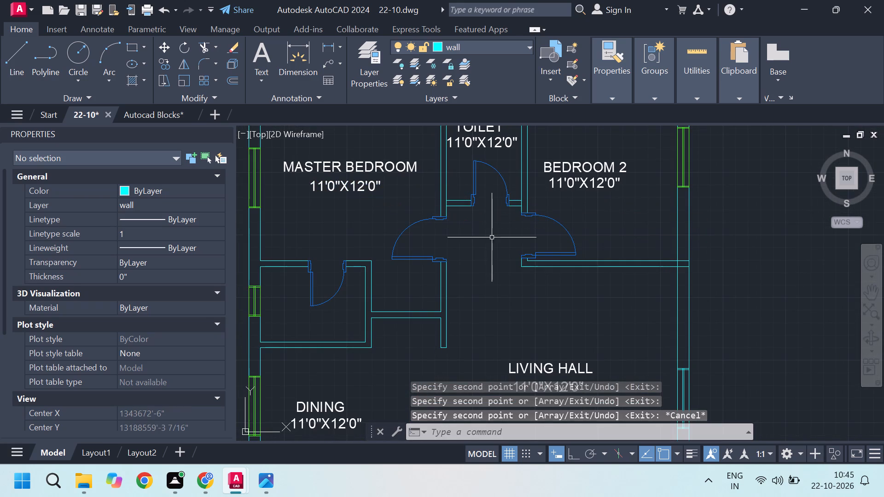
Change the size text beneath TOILET to 5'0"X7'0", with two leading spaces to align it under the room name.
{"action": "middle_click_drag", "start_coordinate": [478, 195], "coordinate": [468, 296]}
{"action": "scroll", "coordinate": [459, 207], "scroll_direction": "up", "scroll_amount": 2}
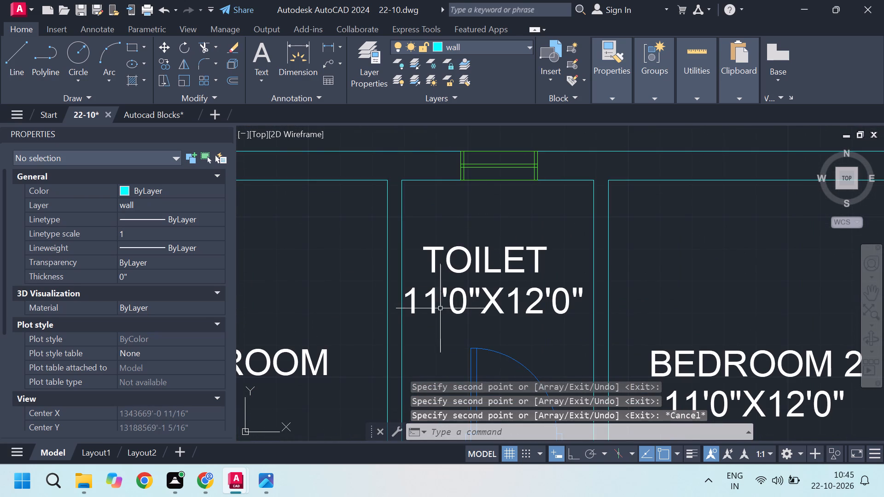
{"action": "double_click", "coordinate": [432, 299]}
{"action": "left_click", "coordinate": [444, 296]}
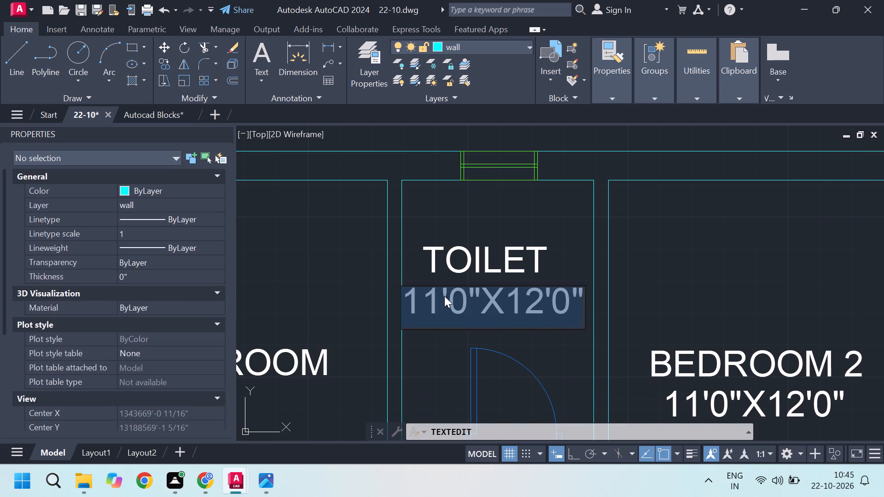
{"action": "key", "text": "BackSpace"}
{"action": "key", "text": "BackSpace"}
{"action": "key", "text": "5"}
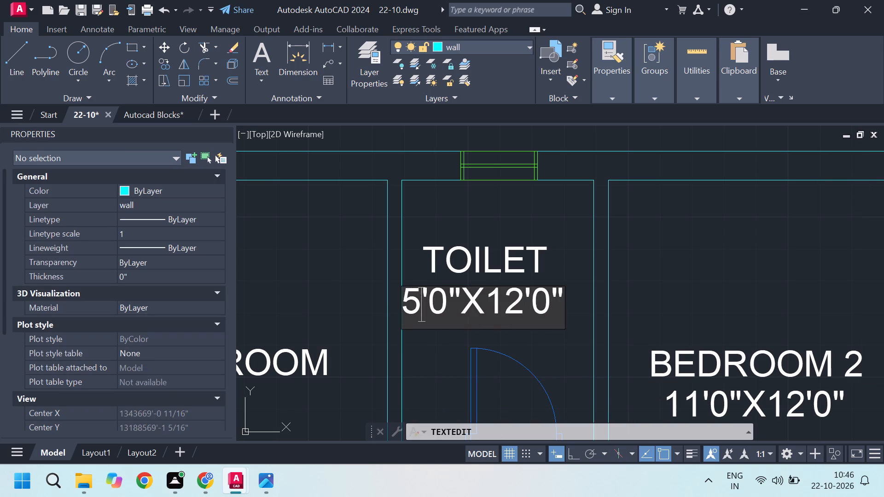
{"action": "key", "text": "Left"}
{"action": "key", "text": "space"}
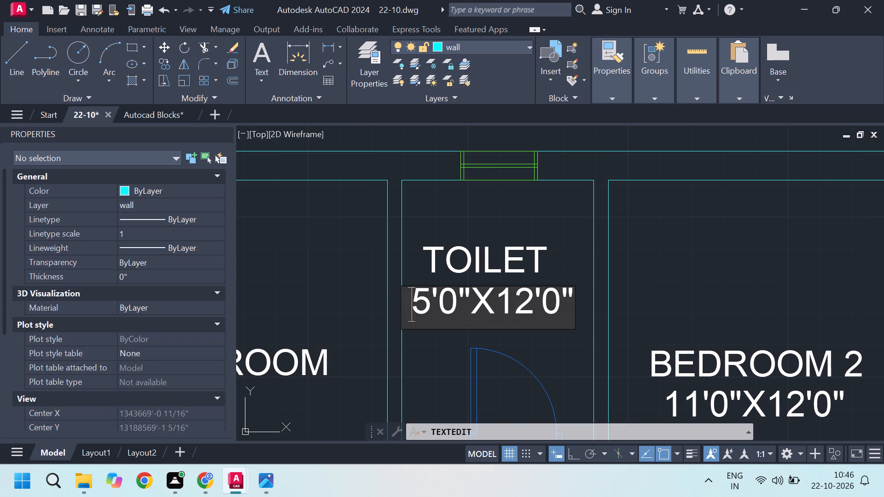
{"action": "key", "text": "space"}
{"action": "key", "text": "Right"}
{"action": "key", "text": "Right"}
{"action": "key", "text": "Right"}
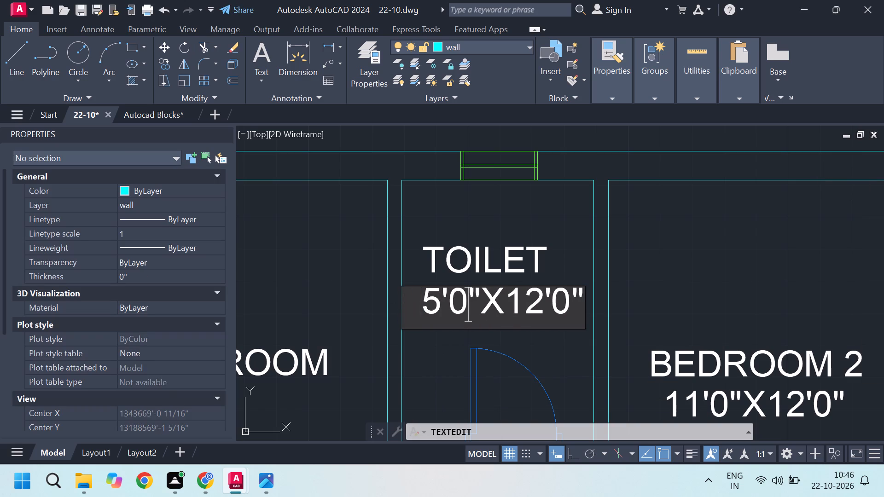
{"action": "key", "text": "Right"}
{"action": "key", "text": "Right"}
{"action": "key", "text": "Right"}
{"action": "key", "text": "Right"}
{"action": "key", "text": "BackSpace"}
{"action": "key", "text": "BackSpace"}
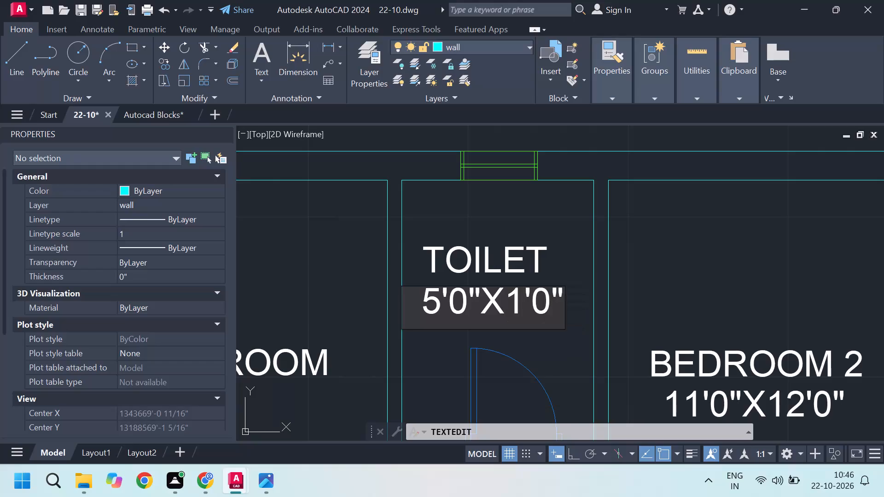
{"action": "key", "text": "7"}
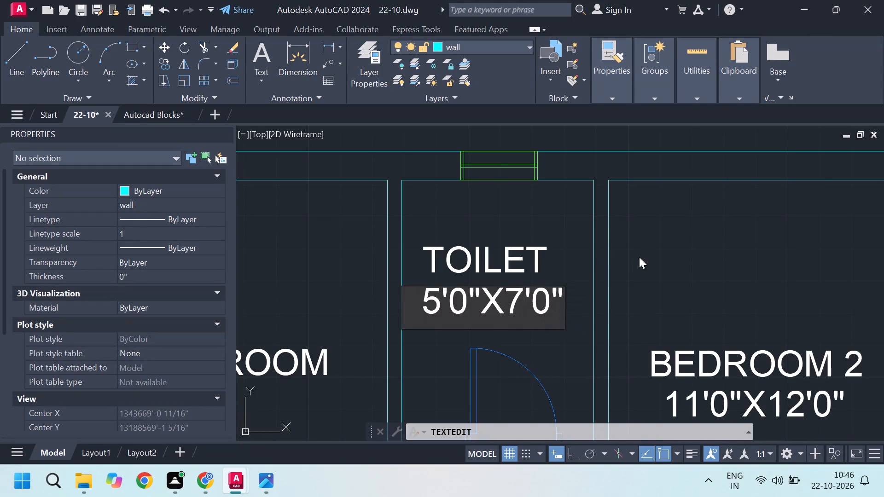
{"action": "left_click", "coordinate": [643, 257]}
{"action": "scroll", "coordinate": [503, 284], "scroll_direction": "down", "scroll_amount": 2}
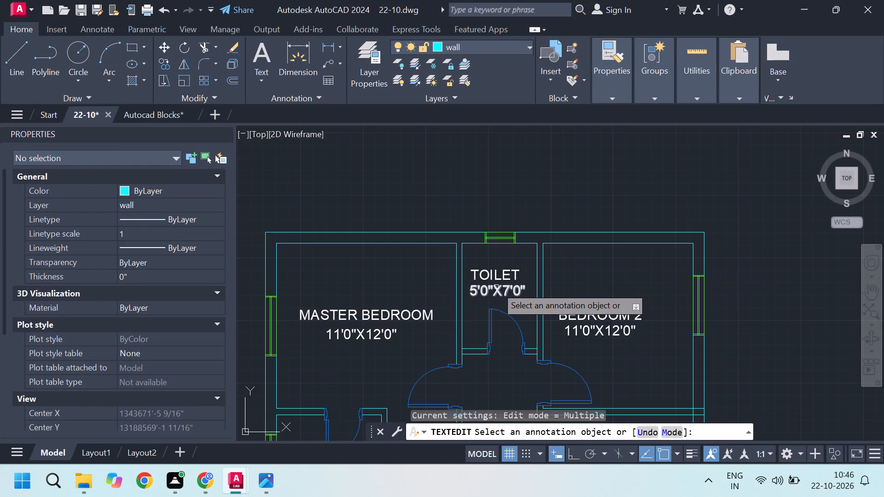
{"action": "scroll", "coordinate": [496, 288], "scroll_direction": "up", "scroll_amount": 1}
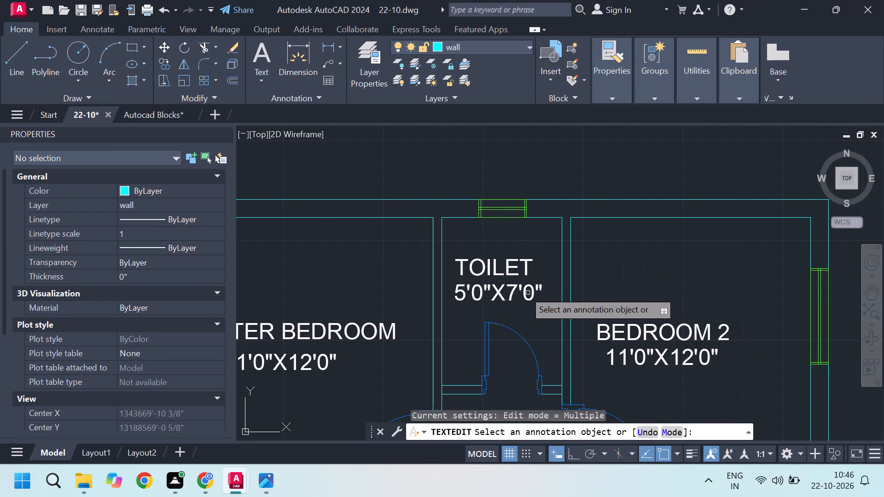
Change the size text beneath BEDROOM 2 to 10'0"X11'0".
{"action": "scroll", "coordinate": [519, 286], "scroll_direction": "down", "scroll_amount": 1}
{"action": "scroll", "coordinate": [585, 343], "scroll_direction": "up", "scroll_amount": 2}
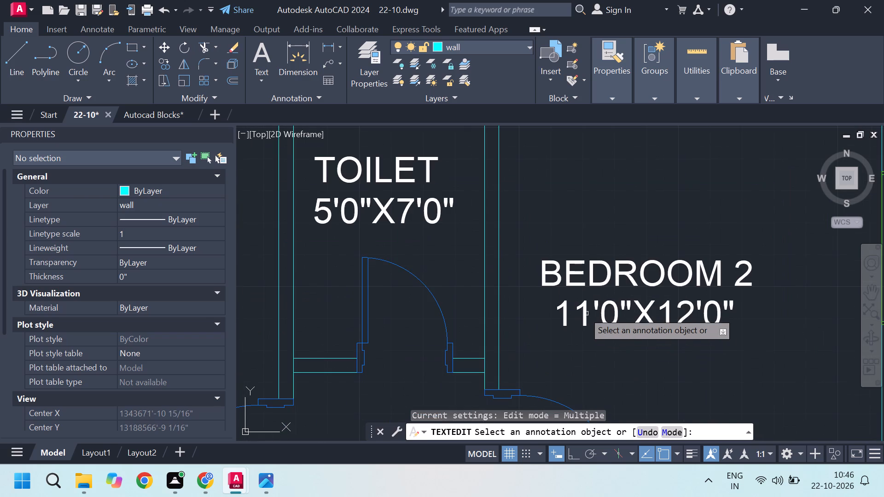
{"action": "double_click", "coordinate": [582, 312]}
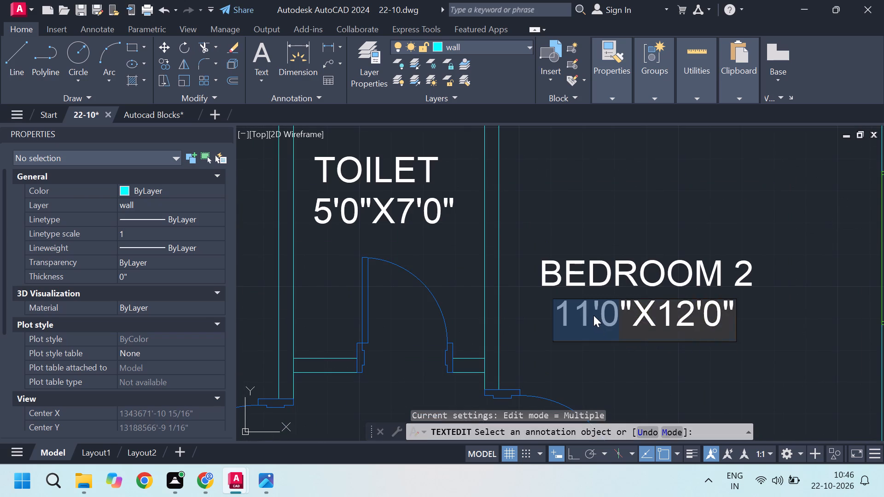
{"action": "left_click", "coordinate": [593, 315]}
{"action": "left_click", "coordinate": [594, 312]}
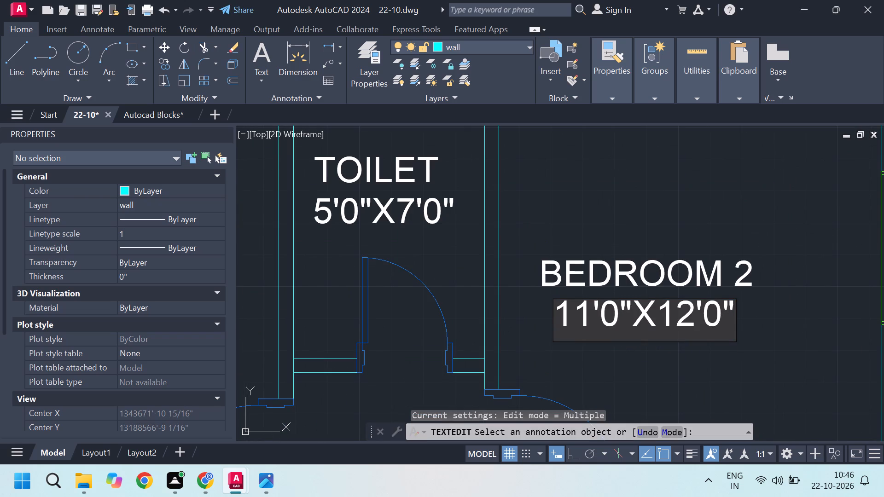
{"action": "key", "text": "BackSpace"}
{"action": "key", "text": "0"}
{"action": "key", "text": "Right"}
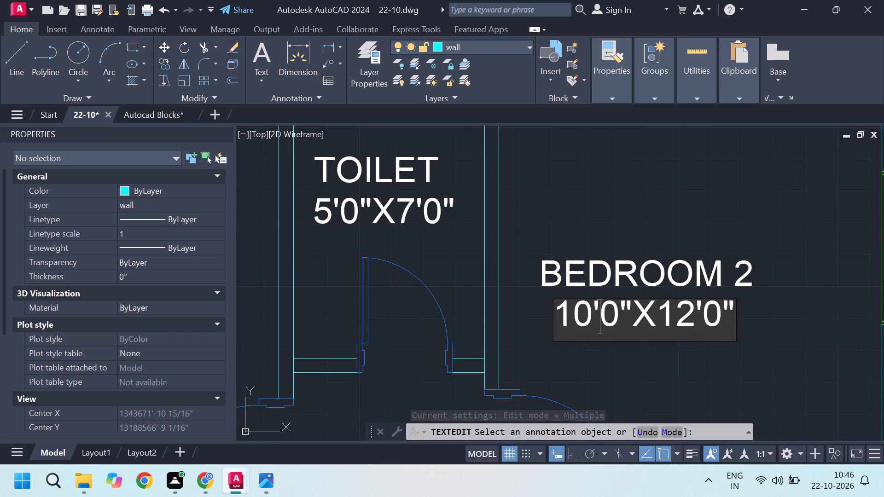
{"action": "key", "text": "Right"}
{"action": "key", "text": "Right"}
{"action": "key", "text": "Right"}
{"action": "key", "text": "Right"}
{"action": "key", "text": "Right"}
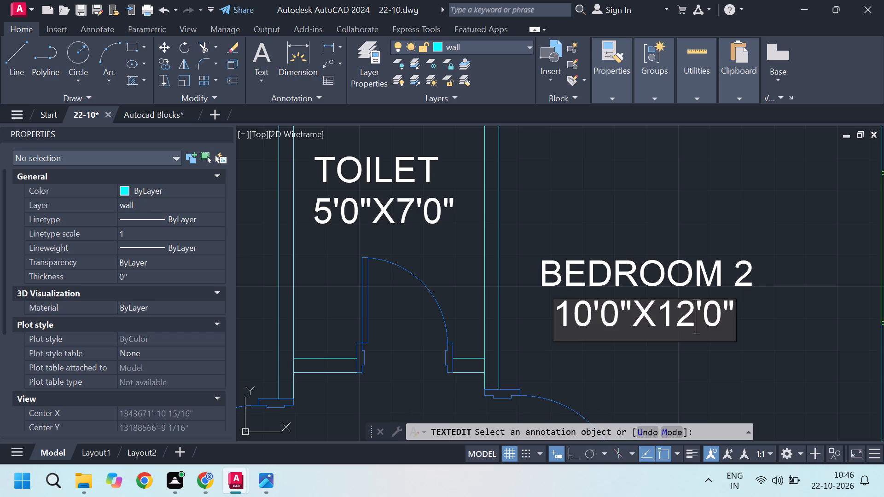
{"action": "key", "text": "BackSpace"}
{"action": "key", "text": "1"}
{"action": "left_click", "coordinate": [727, 351]}
Change the size text beneath the DINING label to 9'0"X8'0".
{"action": "scroll", "coordinate": [559, 191], "scroll_direction": "down", "scroll_amount": 4}
{"action": "scroll", "coordinate": [419, 325], "scroll_direction": "up", "scroll_amount": 1}
{"action": "middle_click_drag", "start_coordinate": [430, 367], "coordinate": [423, 358]}
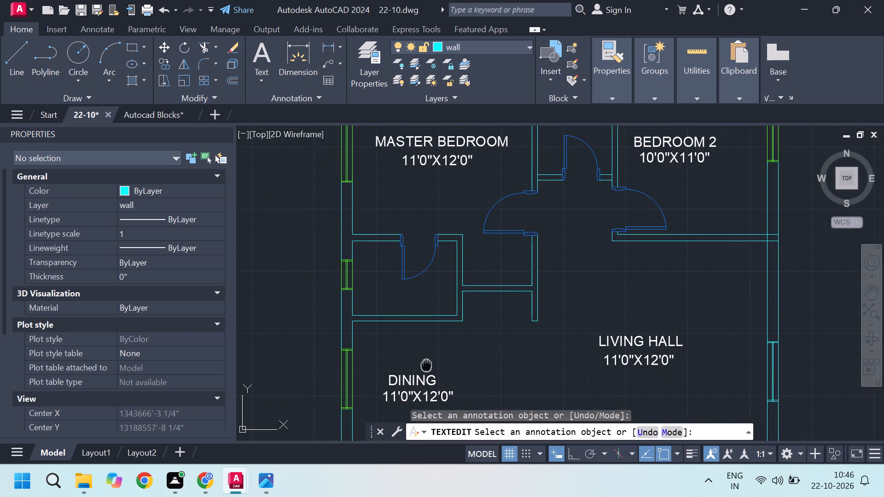
{"action": "middle_click_drag", "start_coordinate": [423, 358], "coordinate": [405, 278]}
{"action": "middle_click", "coordinate": [406, 277]}
{"action": "scroll", "coordinate": [391, 347], "scroll_direction": "up", "scroll_amount": 1}
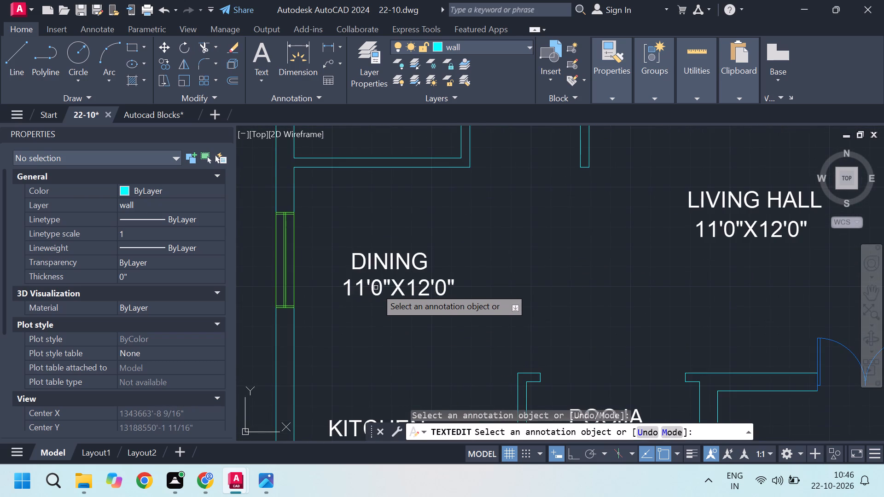
{"action": "double_click", "coordinate": [376, 288]}
{"action": "double_click", "coordinate": [372, 288]}
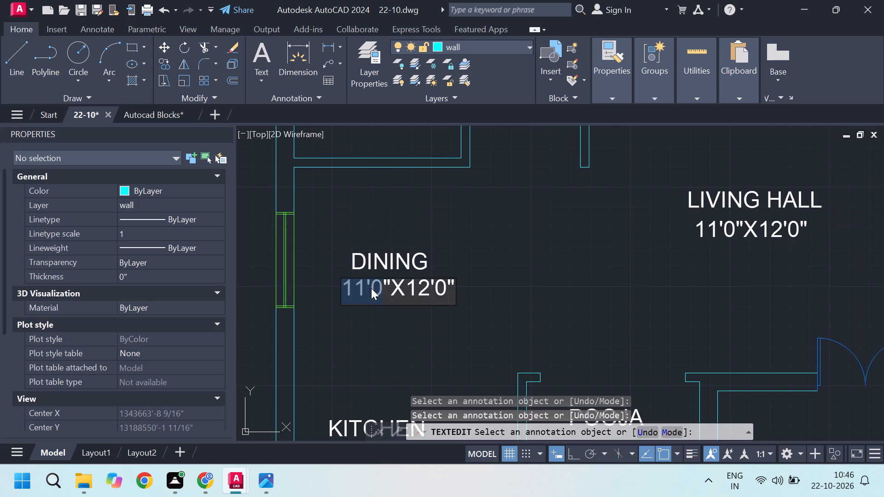
{"action": "left_click", "coordinate": [368, 283]}
{"action": "key", "text": "Left"}
{"action": "key", "text": "BackSpace"}
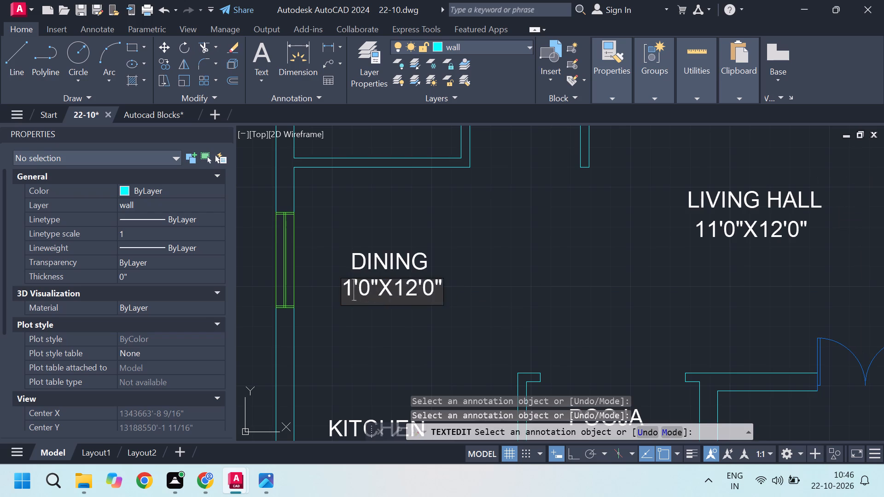
{"action": "key", "text": "BackSpace"}
{"action": "key", "text": "minus"}
{"action": "key", "text": "BackSpace"}
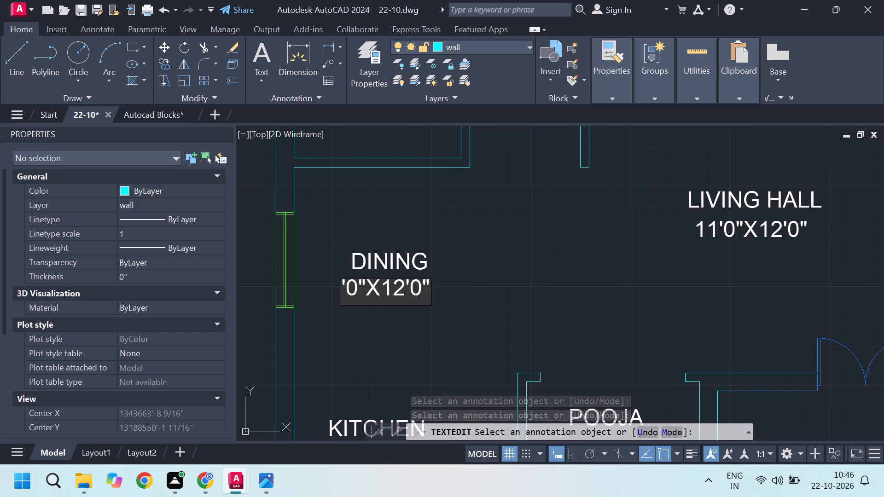
{"action": "key", "text": "9"}
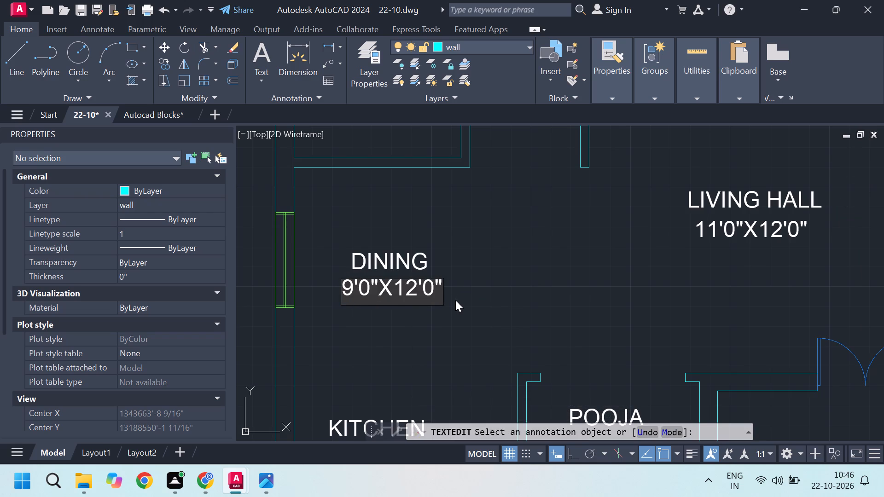
{"action": "left_click", "coordinate": [417, 289]}
{"action": "key", "text": "BackSpace"}
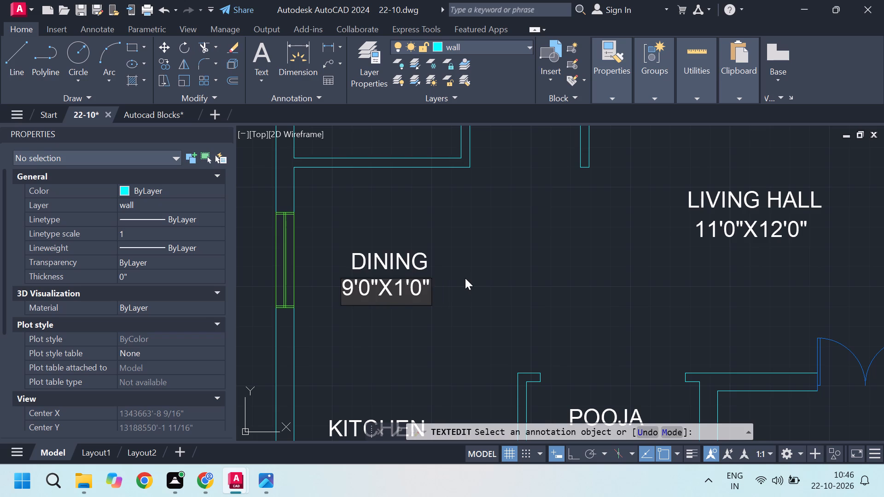
{"action": "key", "text": "BackSpace"}
{"action": "key", "text": "8"}
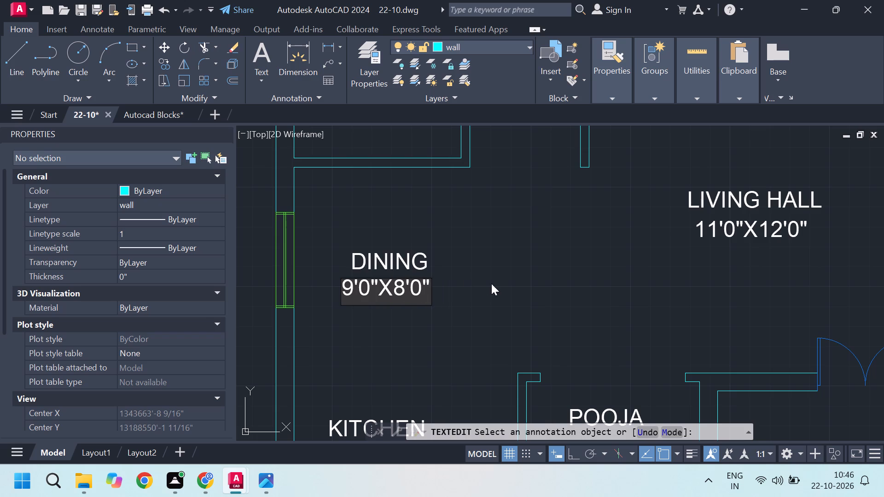
{"action": "left_click", "coordinate": [493, 283]}
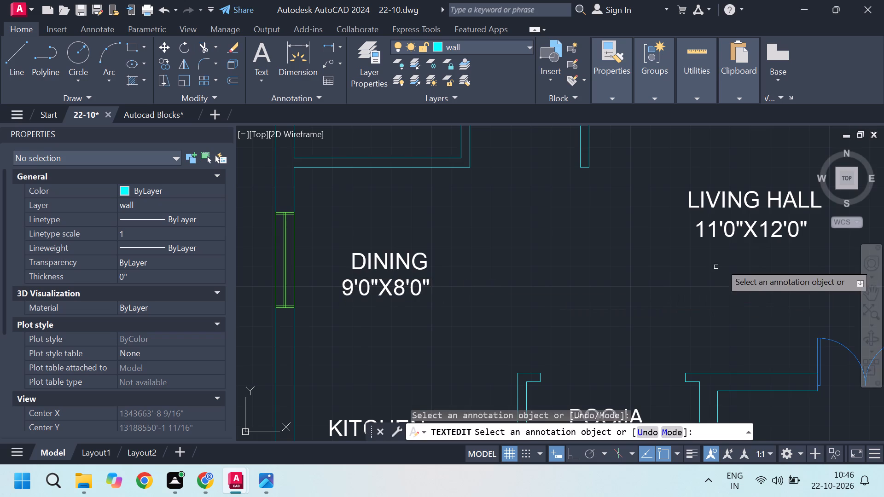
Change the size text beneath the LIVING HALL label to 12'0"X14'0".
{"action": "double_click", "coordinate": [714, 228]}
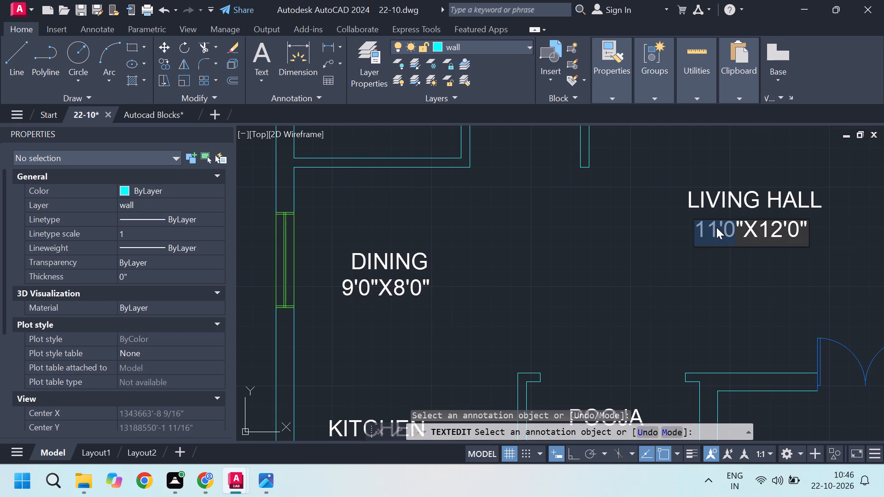
{"action": "left_click", "coordinate": [716, 227]}
{"action": "key", "text": "BackSpace"}
{"action": "key", "text": "2"}
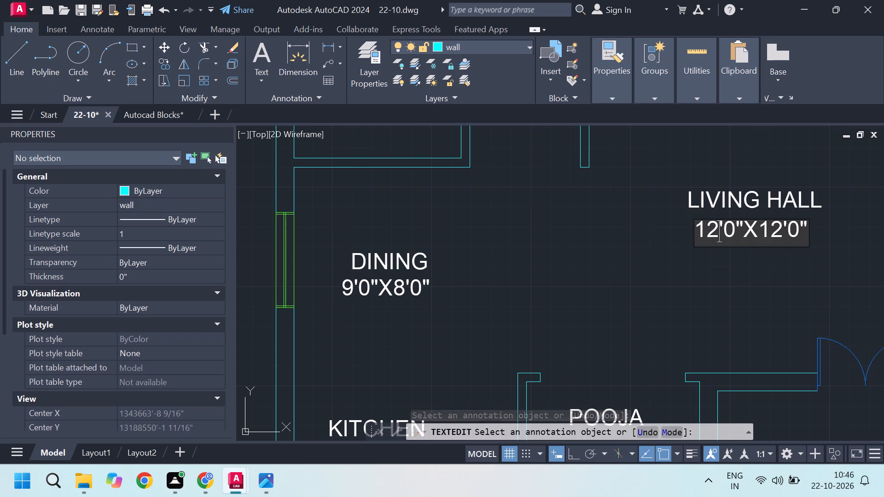
{"action": "key", "text": "Right"}
{"action": "key", "text": "Right"}
{"action": "key", "text": "Right"}
{"action": "key", "text": "Right"}
{"action": "key", "text": "Right"}
{"action": "key", "text": "Right"}
{"action": "key", "text": "BackSpace"}
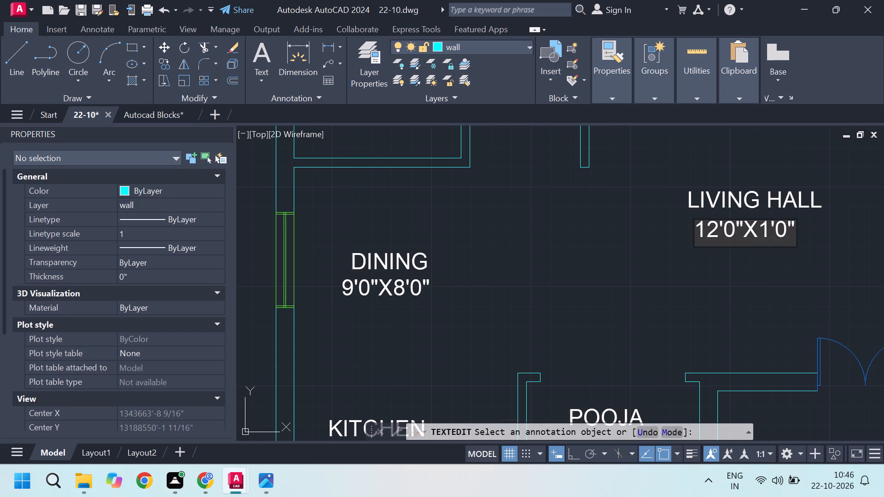
{"action": "key", "text": "4"}
{"action": "left_click", "coordinate": [779, 270]}
Change the size text beneath the KITCHEN label to 9'0"X10'0".
{"action": "scroll", "coordinate": [534, 217], "scroll_direction": "down", "scroll_amount": 3}
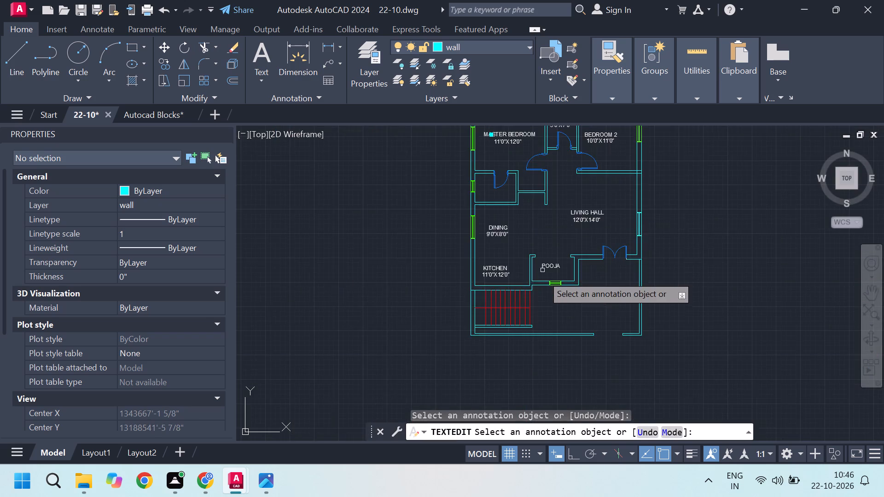
{"action": "scroll", "coordinate": [536, 285], "scroll_direction": "up", "scroll_amount": 3}
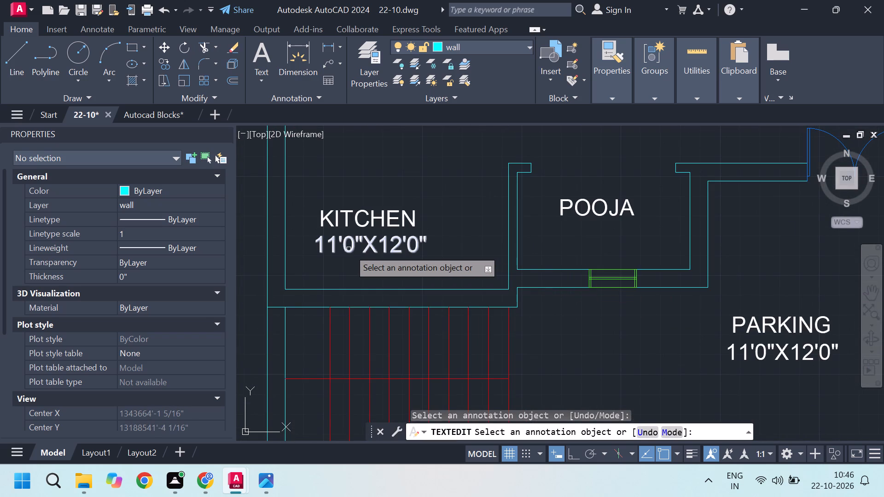
{"action": "double_click", "coordinate": [349, 249]}
{"action": "left_click", "coordinate": [339, 240]}
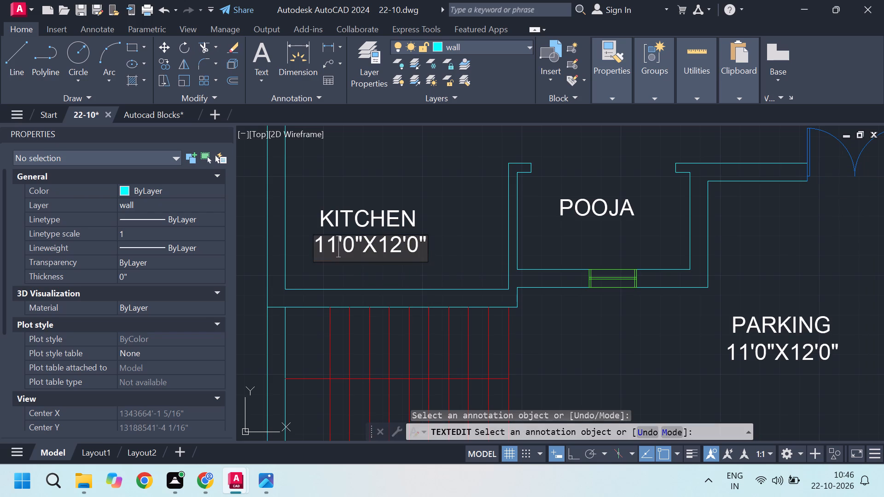
{"action": "key", "text": "BackSpace"}
{"action": "key", "text": "BackSpace"}
{"action": "key", "text": "9"}
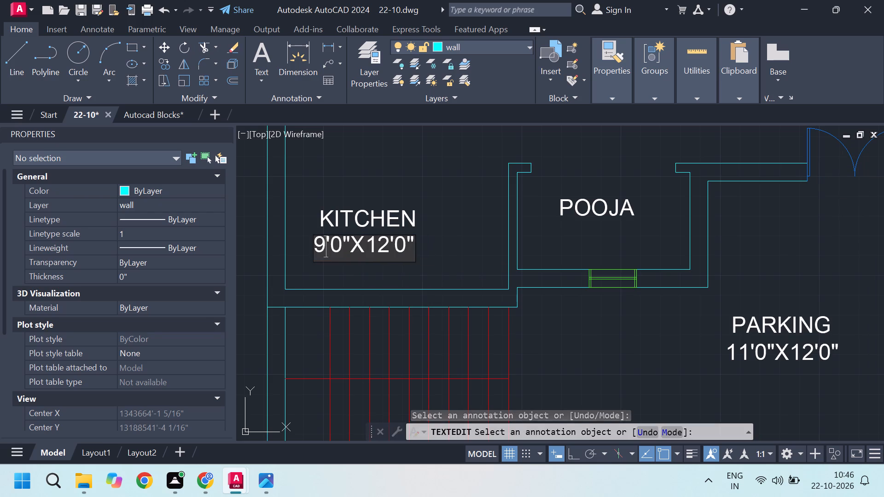
{"action": "key", "text": "Right"}
{"action": "key", "text": "Right"}
{"action": "key", "text": "Right"}
{"action": "key", "text": "Right"}
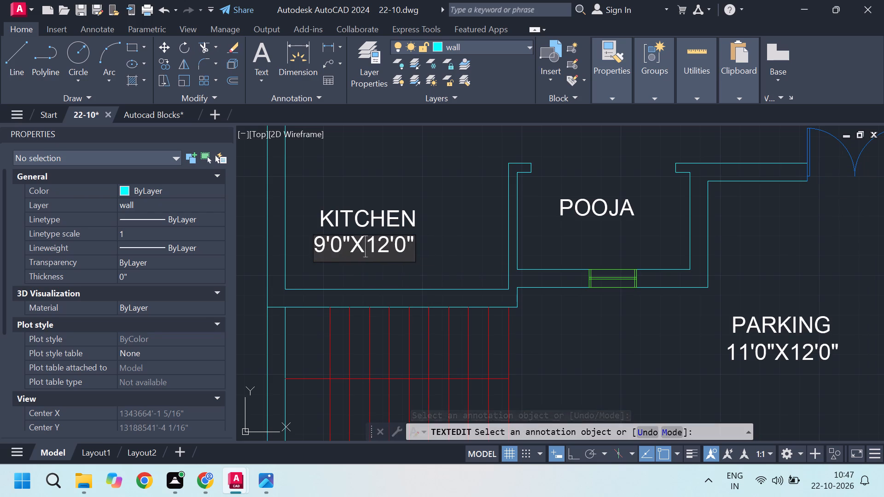
{"action": "key", "text": "Right"}
{"action": "key", "text": "Right"}
{"action": "key", "text": "BackSpace"}
{"action": "key", "text": "0"}
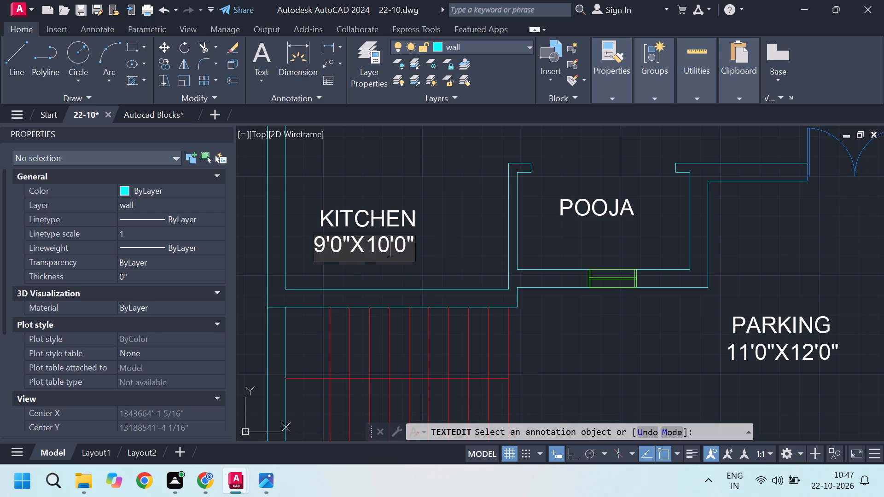
{"action": "left_click", "coordinate": [442, 249]}
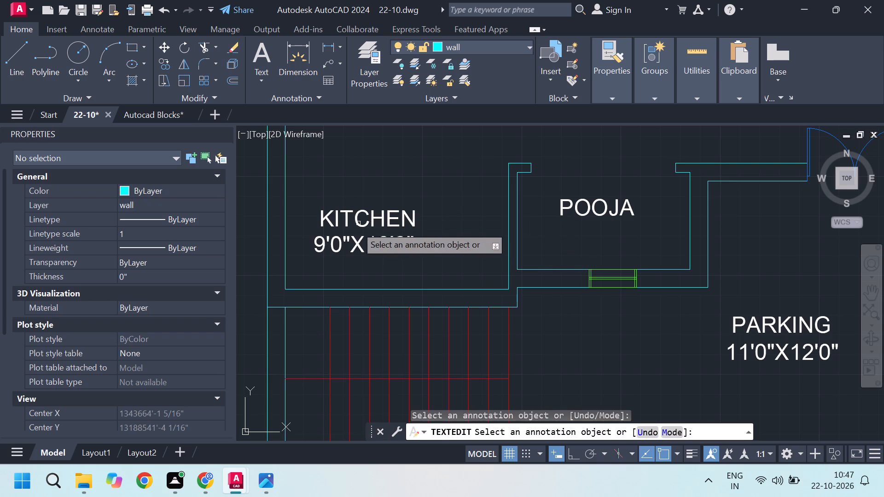
Add one leading space to the kitchen's size text to align it under the room name.
{"action": "left_click", "coordinate": [328, 243]}
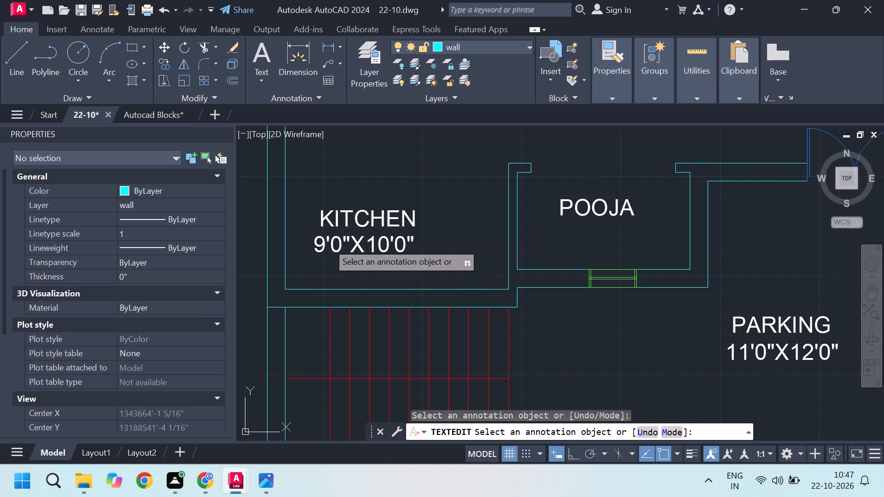
{"action": "left_click", "coordinate": [314, 241]}
{"action": "key", "text": "m"}
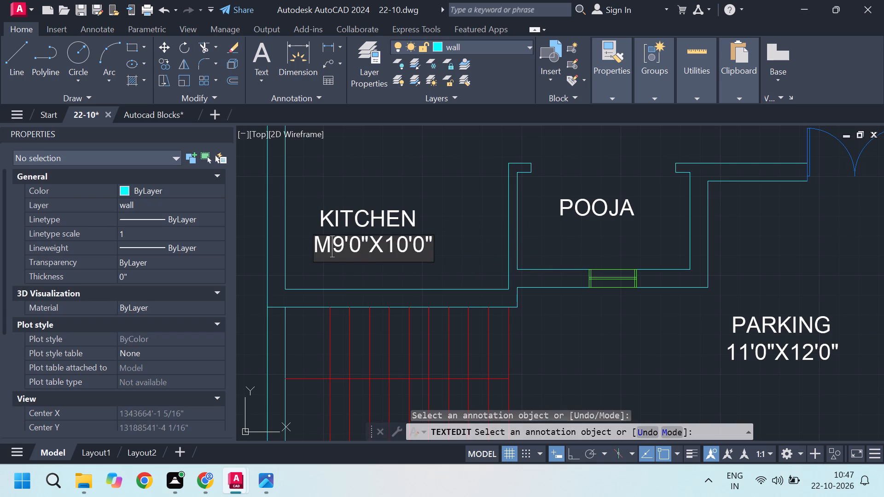
{"action": "key", "text": "BackSpace"}
{"action": "key", "text": "space"}
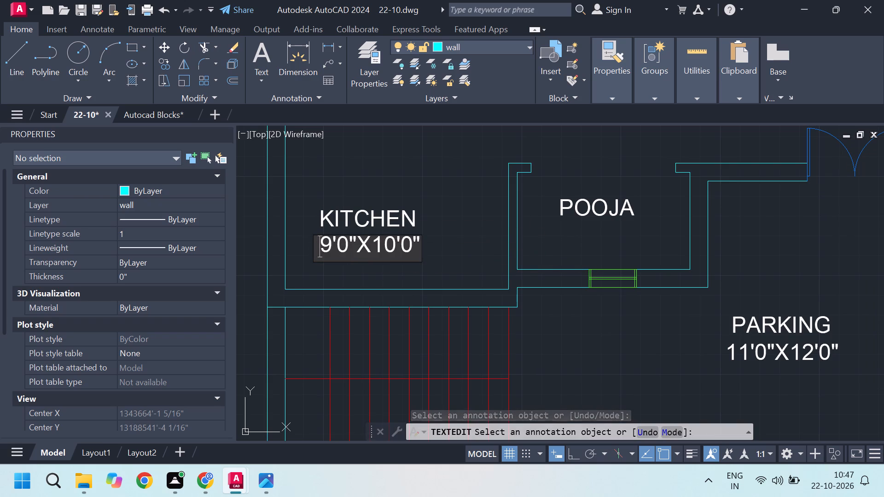
{"action": "left_click", "coordinate": [454, 244]}
Change the size text beneath the PARKING label to 10'0"X15'0".
{"action": "scroll", "coordinate": [382, 233], "scroll_direction": "down", "scroll_amount": 2}
{"action": "scroll", "coordinate": [607, 334], "scroll_direction": "up", "scroll_amount": 2}
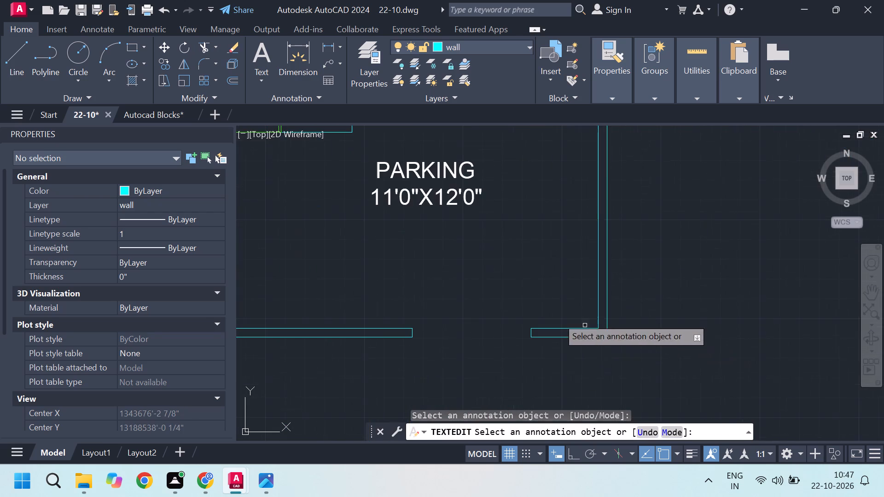
{"action": "double_click", "coordinate": [391, 196]}
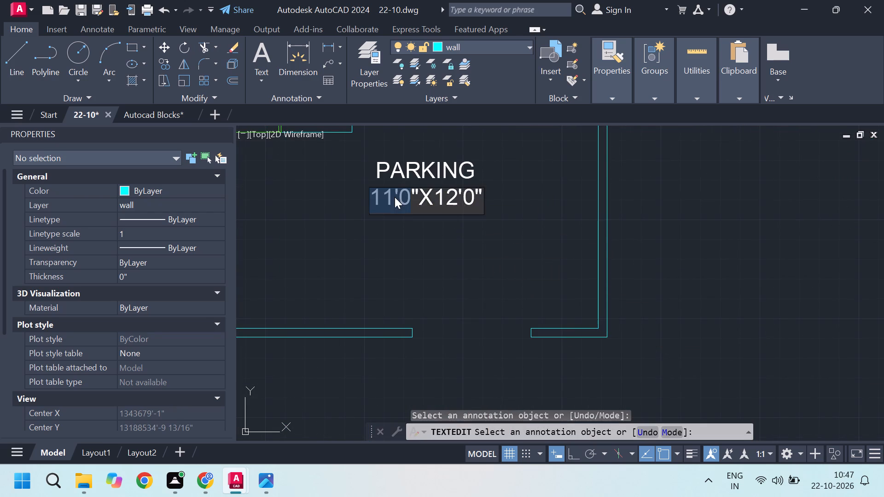
{"action": "left_click", "coordinate": [395, 199]}
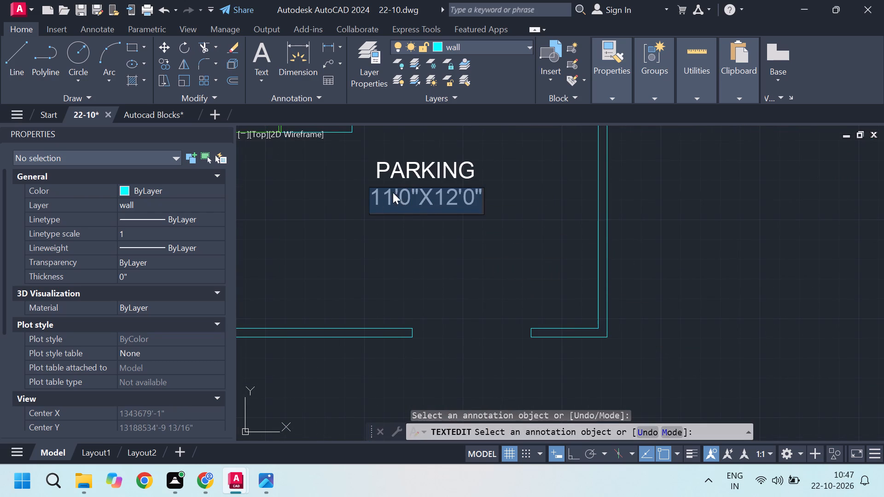
{"action": "left_click", "coordinate": [390, 195]}
{"action": "key", "text": "BackSpace"}
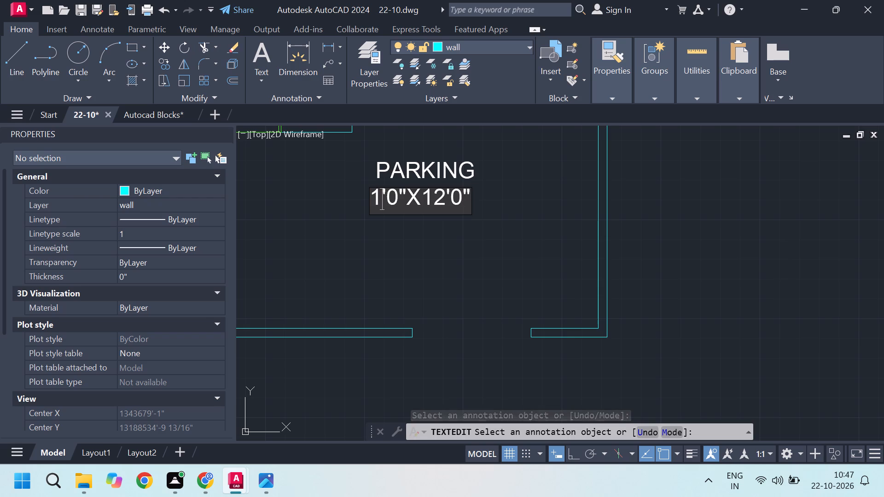
{"action": "key", "text": "0"}
{"action": "key", "text": "Right"}
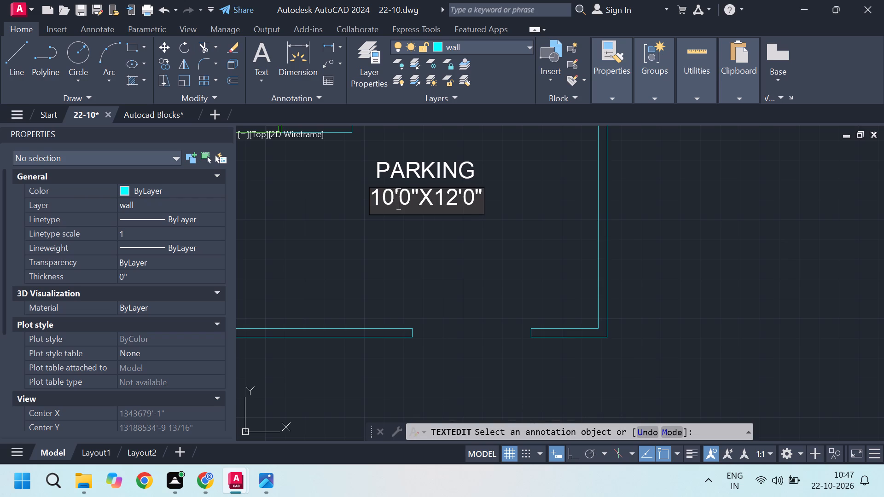
{"action": "key", "text": "Right"}
{"action": "key", "text": "Right"}
{"action": "key", "text": "Right"}
{"action": "key", "text": "Right"}
{"action": "key", "text": "Right"}
{"action": "key", "text": "BackSpace"}
{"action": "key", "text": "5"}
{"action": "left_click", "coordinate": [431, 266]}
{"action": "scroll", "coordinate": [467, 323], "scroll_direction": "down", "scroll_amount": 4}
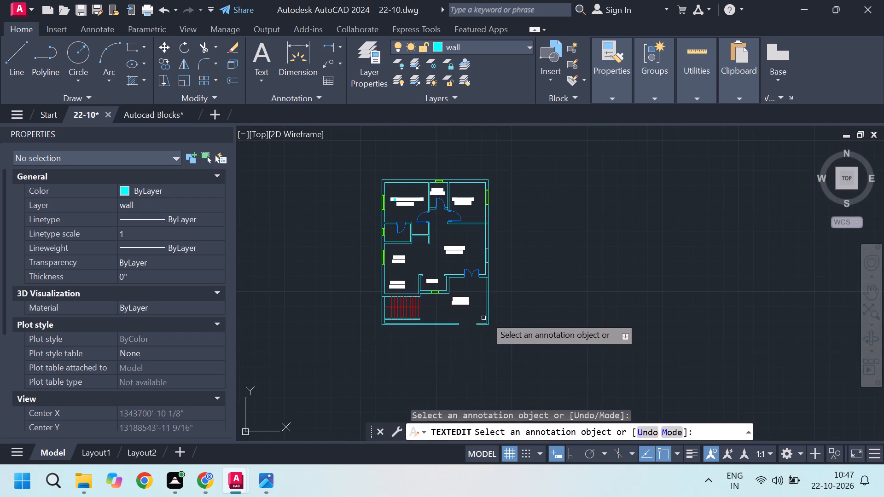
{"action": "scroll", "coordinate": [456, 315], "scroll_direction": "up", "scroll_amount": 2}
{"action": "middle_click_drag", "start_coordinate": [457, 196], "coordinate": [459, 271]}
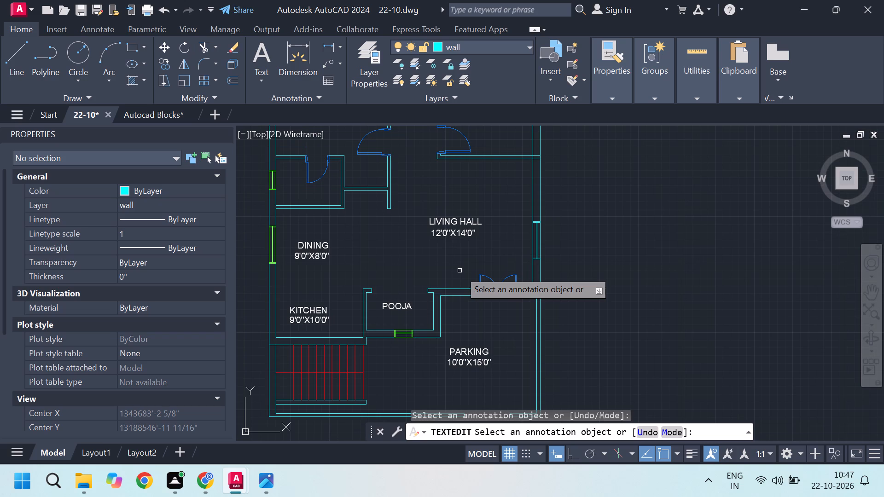
Copy the TOILET label with its 5'0"X7'0" size text into the small room below the master bedroom.
{"action": "middle_click_drag", "start_coordinate": [377, 237], "coordinate": [404, 316]}
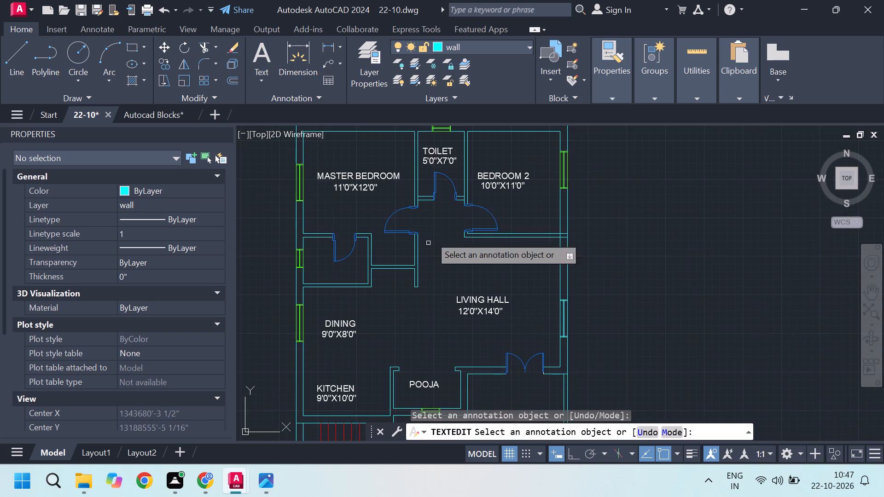
{"action": "key", "text": "Escape"}
{"action": "scroll", "coordinate": [443, 160], "scroll_direction": "up", "scroll_amount": 2}
{"action": "key", "text": "Escape"}
{"action": "middle_click_drag", "start_coordinate": [439, 173], "coordinate": [443, 259]}
{"action": "left_click", "coordinate": [390, 201]}
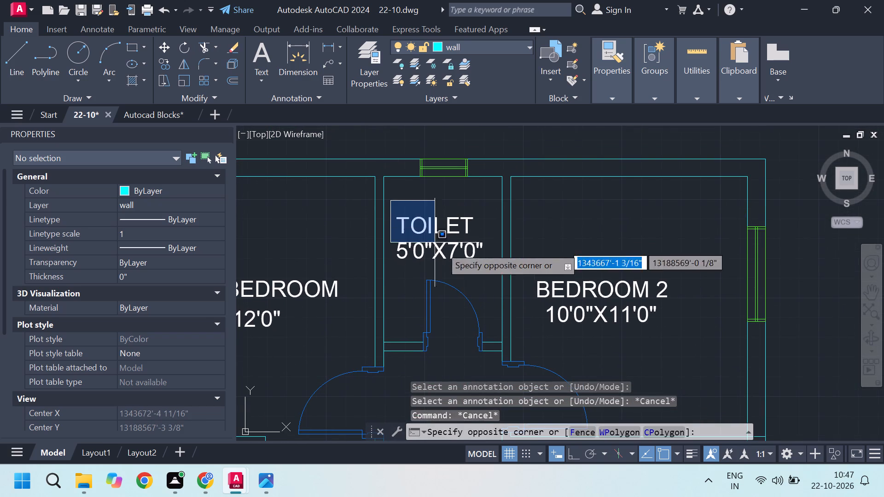
{"action": "left_click", "coordinate": [489, 274]}
{"action": "type", "text": "CO"}
{"action": "key", "text": "Return"}
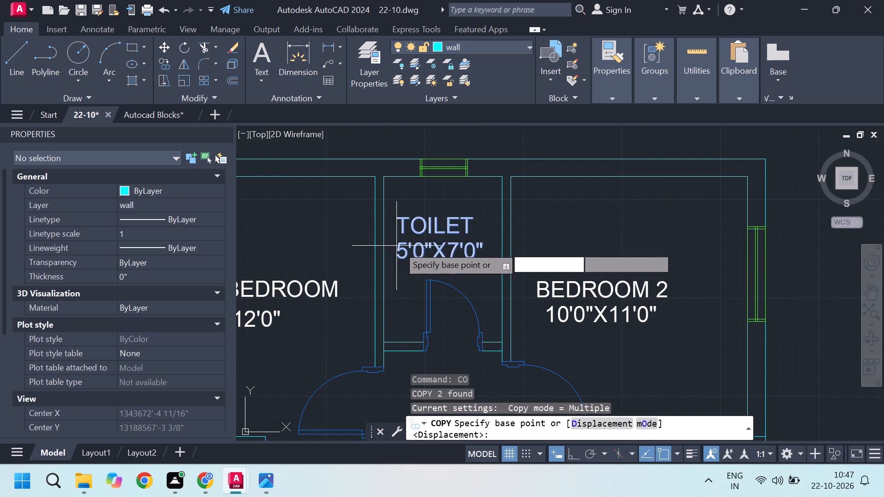
{"action": "left_click", "coordinate": [401, 261]}
{"action": "scroll", "coordinate": [426, 236], "scroll_direction": "down", "scroll_amount": 4}
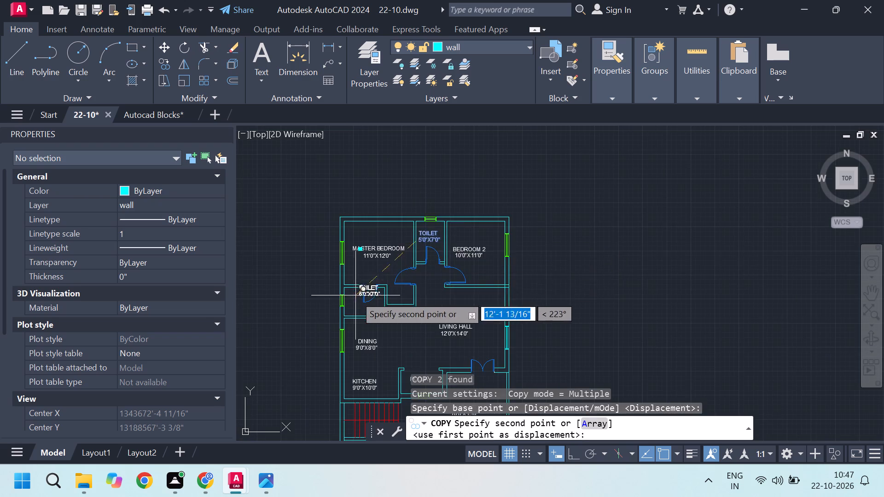
{"action": "scroll", "coordinate": [354, 296], "scroll_direction": "up", "scroll_amount": 3}
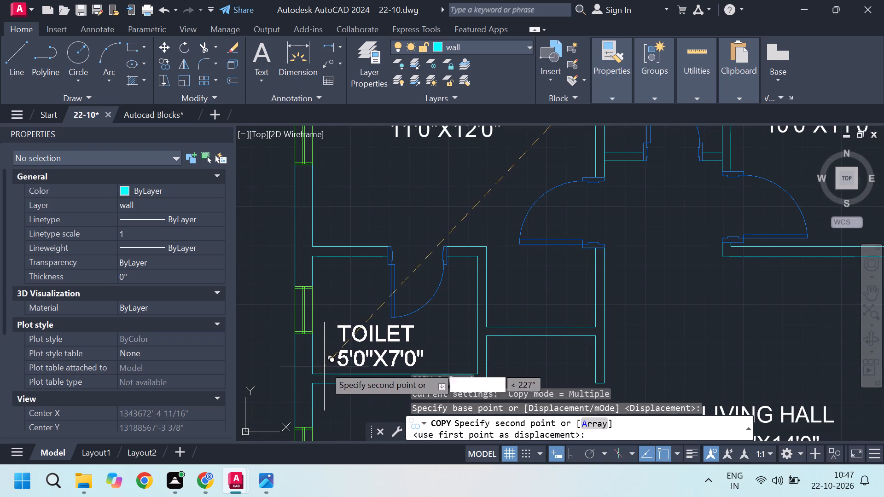
{"action": "left_click", "coordinate": [340, 363]}
{"action": "key", "text": "Escape"}
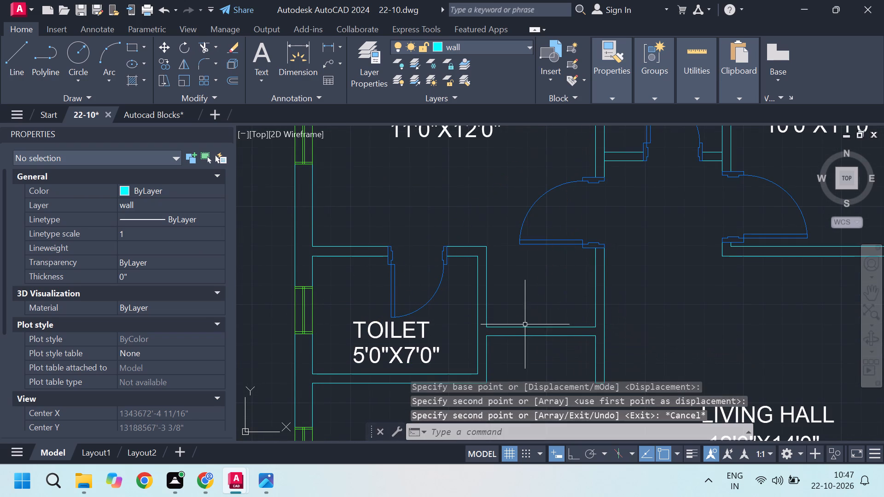
Move the living hall's outer-wall window from the wall layer to the window layer.
{"action": "scroll", "coordinate": [459, 303], "scroll_direction": "down", "scroll_amount": 3}
{"action": "middle_click_drag", "start_coordinate": [507, 325], "coordinate": [442, 306]}
{"action": "middle_click_drag", "start_coordinate": [509, 315], "coordinate": [480, 314]}
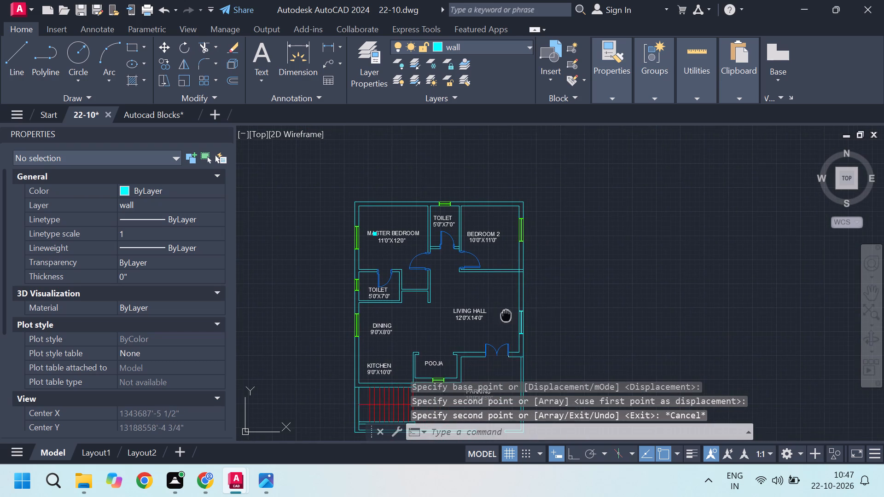
{"action": "middle_click_drag", "start_coordinate": [480, 314], "coordinate": [473, 307]}
{"action": "middle_click_drag", "start_coordinate": [532, 309], "coordinate": [506, 267]}
{"action": "middle_click", "coordinate": [510, 256]}
{"action": "scroll", "coordinate": [556, 274], "scroll_direction": "down", "scroll_amount": 1}
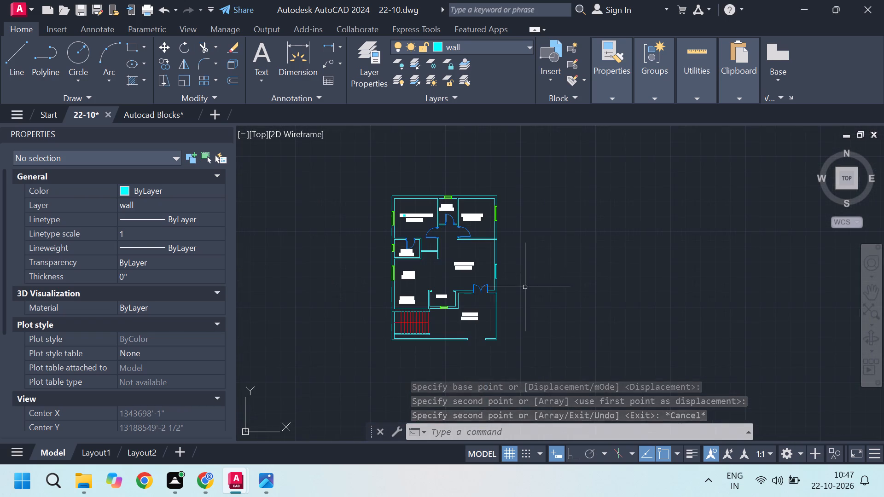
{"action": "scroll", "coordinate": [508, 296], "scroll_direction": "up", "scroll_amount": 2}
{"action": "scroll", "coordinate": [573, 331], "scroll_direction": "down", "scroll_amount": 1}
{"action": "scroll", "coordinate": [508, 283], "scroll_direction": "up", "scroll_amount": 1}
{"action": "middle_click_drag", "start_coordinate": [493, 264], "coordinate": [520, 301]}
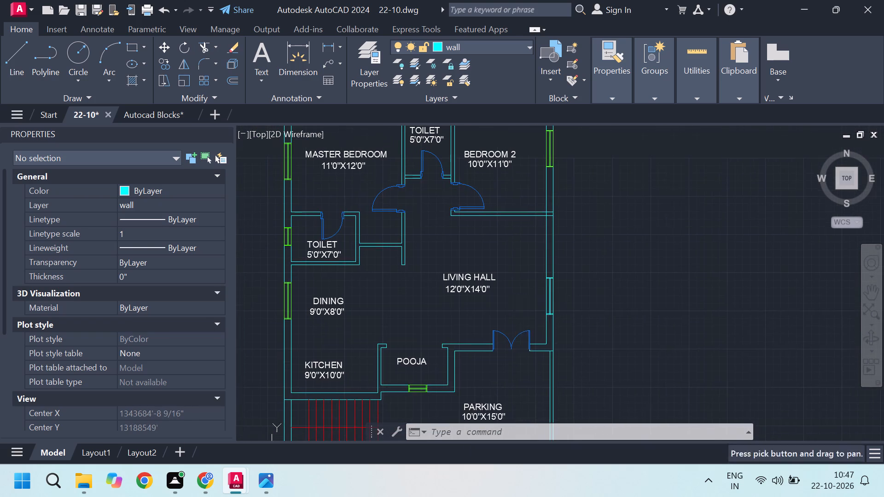
{"action": "scroll", "coordinate": [545, 307], "scroll_direction": "up", "scroll_amount": 1}
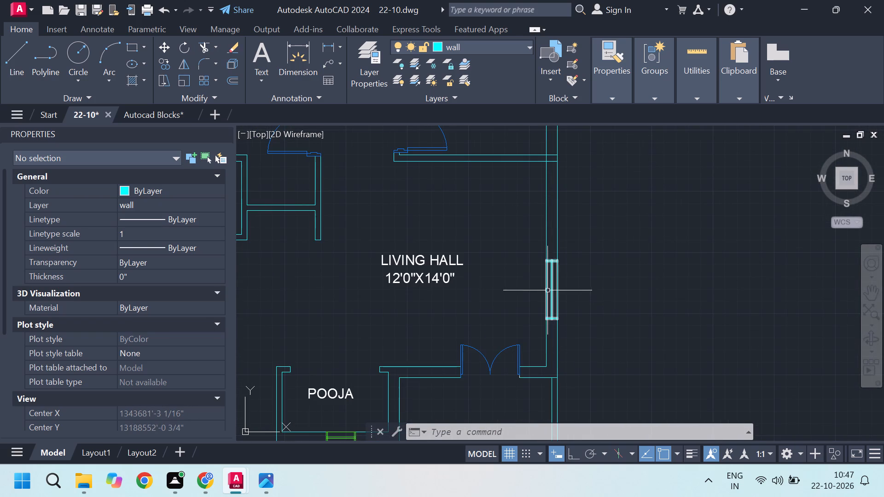
{"action": "left_click", "coordinate": [552, 286]}
{"action": "double_click", "coordinate": [151, 207]}
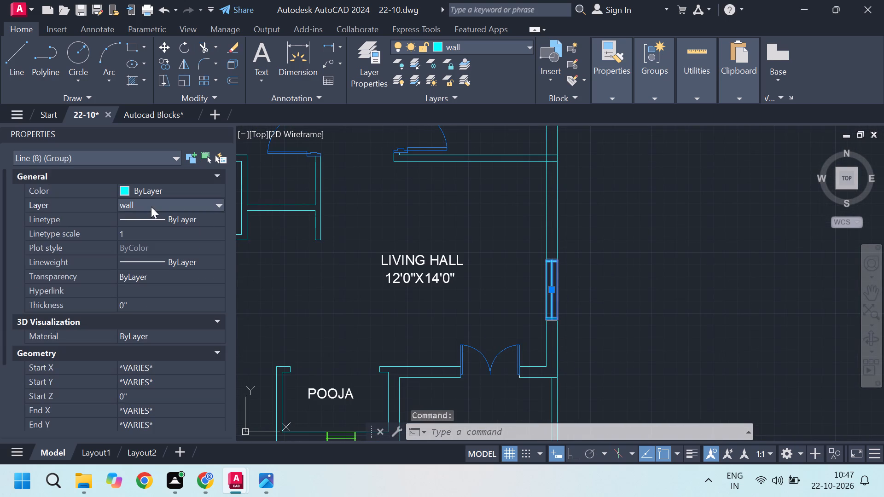
{"action": "left_click", "coordinate": [143, 287]}
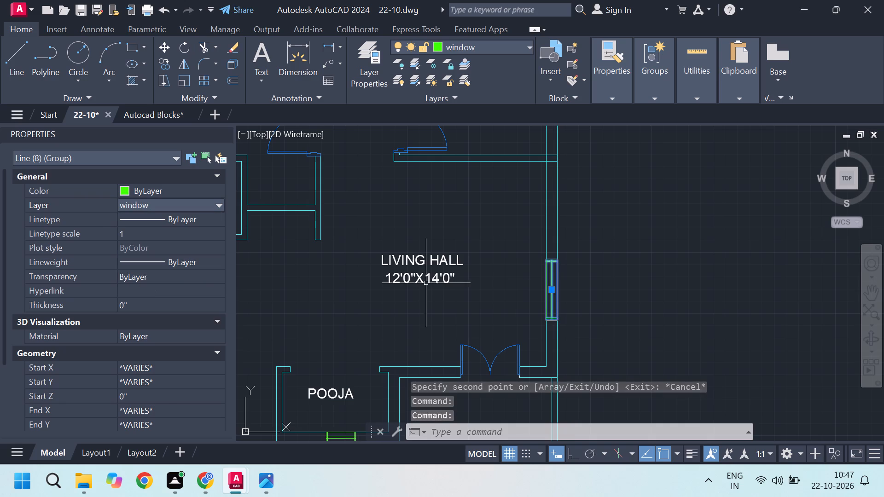
{"action": "scroll", "coordinate": [550, 259], "scroll_direction": "down", "scroll_amount": 2}
{"action": "scroll", "coordinate": [528, 279], "scroll_direction": "up", "scroll_amount": 1}
{"action": "key", "text": "Escape"}
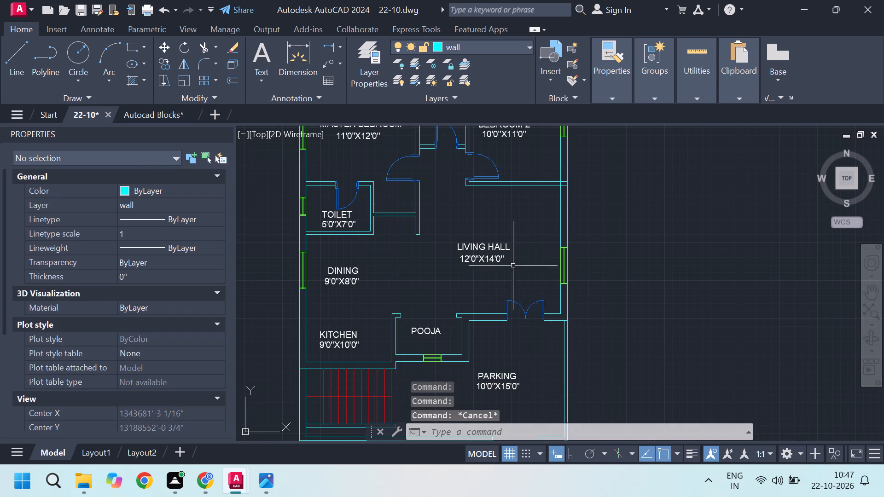
Look over the whole floor plan, checking the room labels, sizes and windows.
{"action": "scroll", "coordinate": [513, 266], "scroll_direction": "down", "scroll_amount": 1}
{"action": "middle_click_drag", "start_coordinate": [489, 199], "coordinate": [515, 231]}
{"action": "scroll", "coordinate": [436, 197], "scroll_direction": "up", "scroll_amount": 2}
{"action": "key", "text": "Escape"}
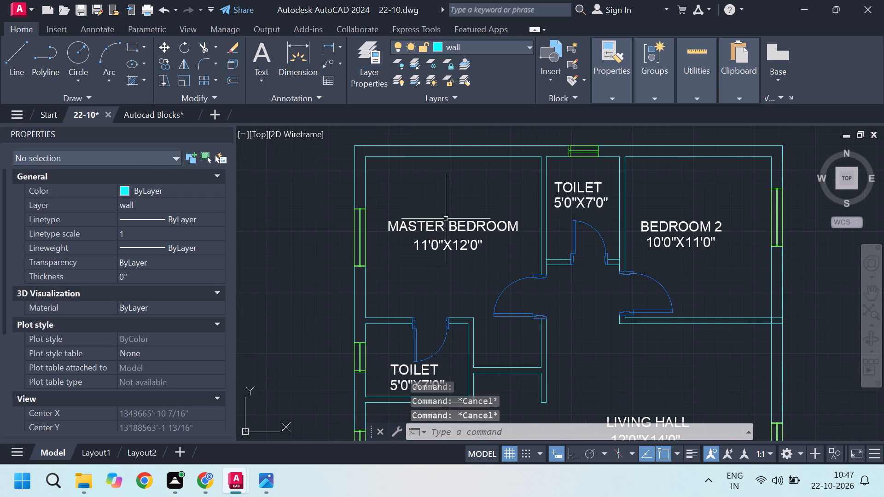
{"action": "scroll", "coordinate": [470, 243], "scroll_direction": "down", "scroll_amount": 1}
{"action": "middle_click_drag", "start_coordinate": [549, 317], "coordinate": [521, 244]}
{"action": "scroll", "coordinate": [525, 237], "scroll_direction": "down", "scroll_amount": 2}
{"action": "scroll", "coordinate": [525, 254], "scroll_direction": "up", "scroll_amount": 1}
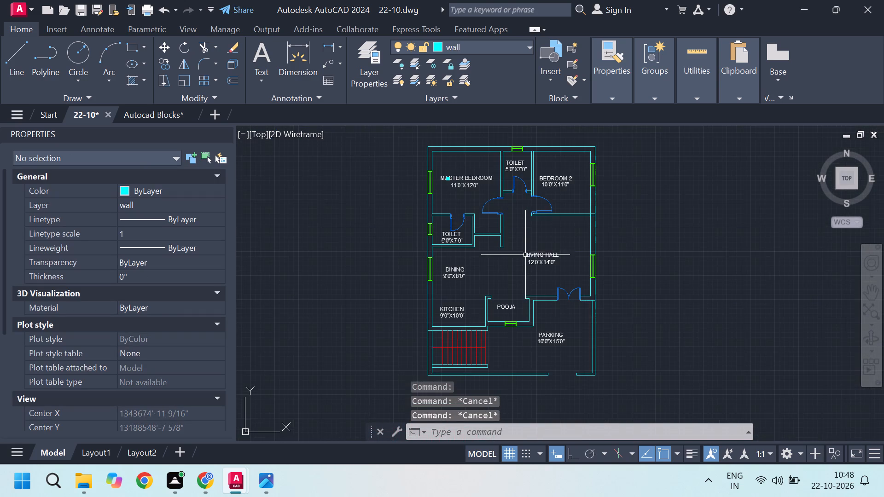
{"action": "middle_click_drag", "start_coordinate": [525, 265], "coordinate": [525, 276]}
{"action": "middle_click_drag", "start_coordinate": [521, 259], "coordinate": [541, 246]}
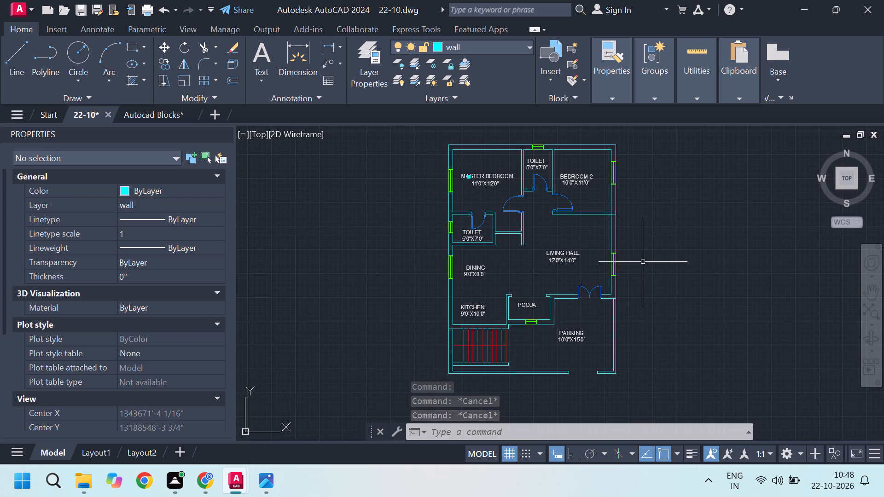
Preview a single-sheet plot using the previous plot settings, windowed on the floor plan's outer corners, and leave without plotting.
{"action": "type", "text": "PLO"}
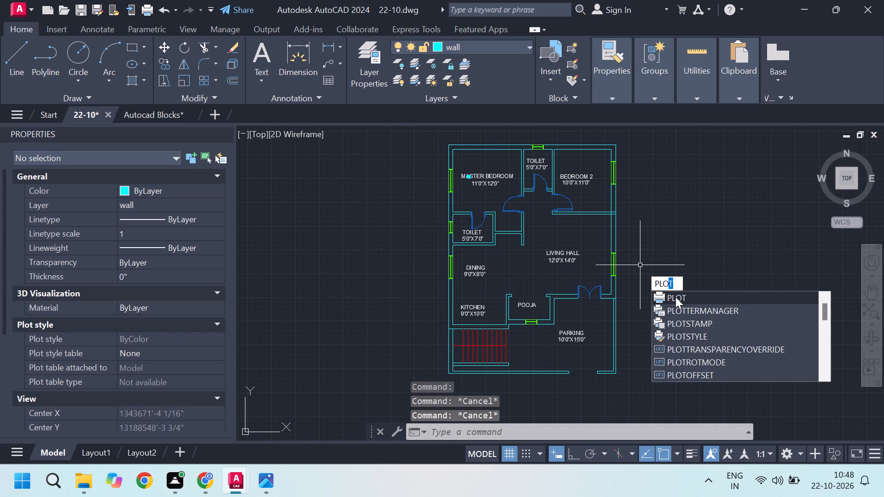
{"action": "left_click", "coordinate": [675, 297]}
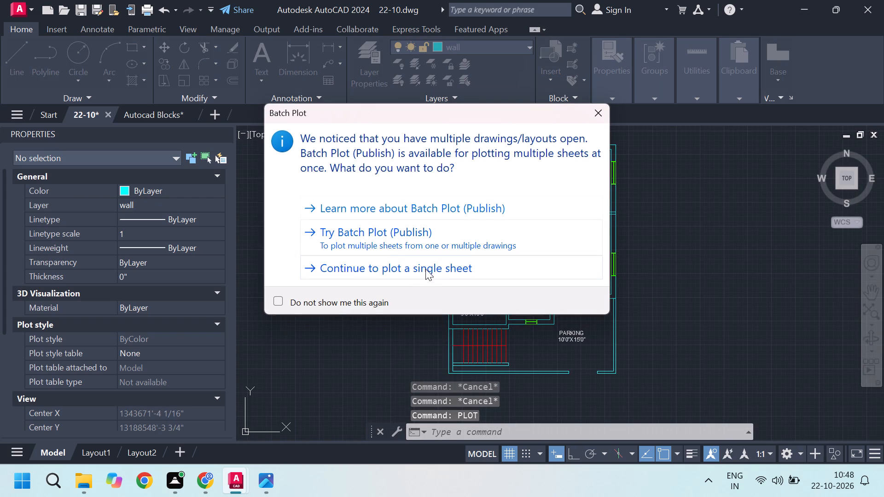
{"action": "left_click", "coordinate": [428, 265]}
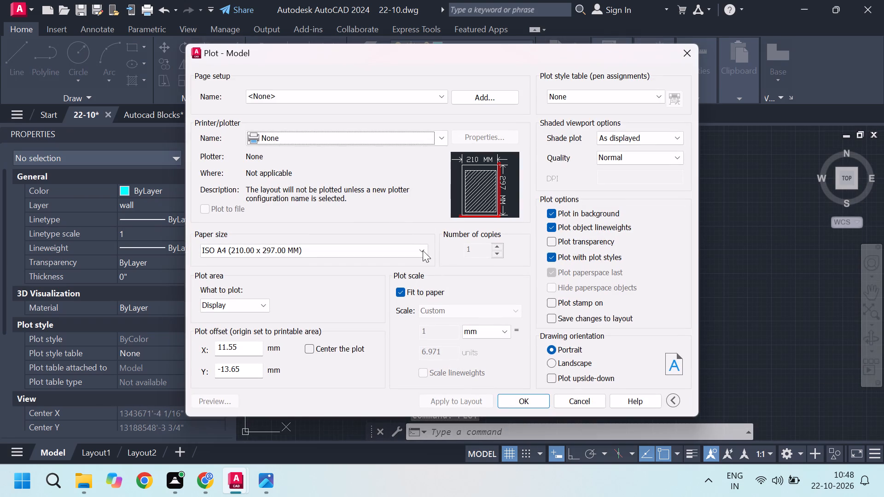
{"action": "left_click", "coordinate": [330, 91]}
{"action": "left_click", "coordinate": [313, 116]}
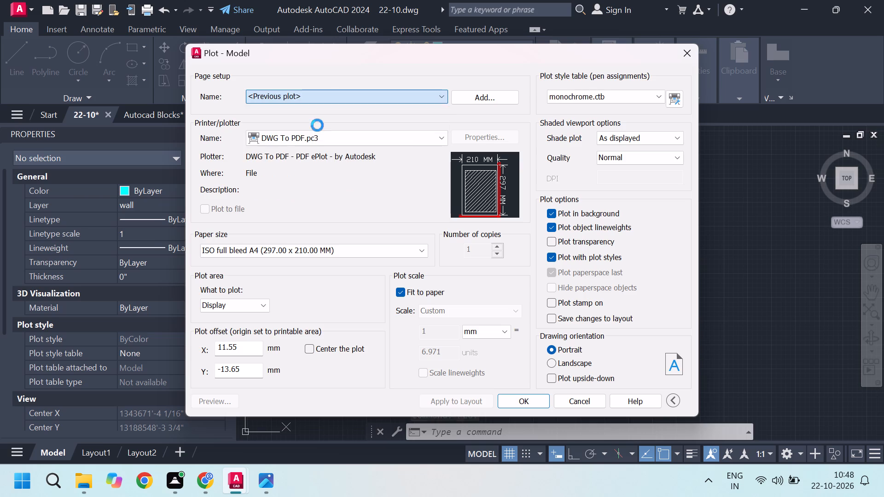
{"action": "left_click", "coordinate": [323, 307]}
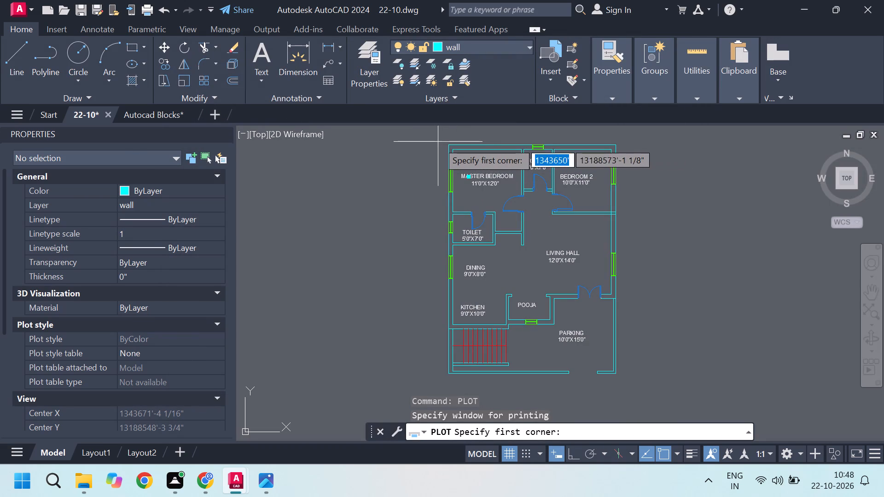
{"action": "left_click", "coordinate": [448, 145]}
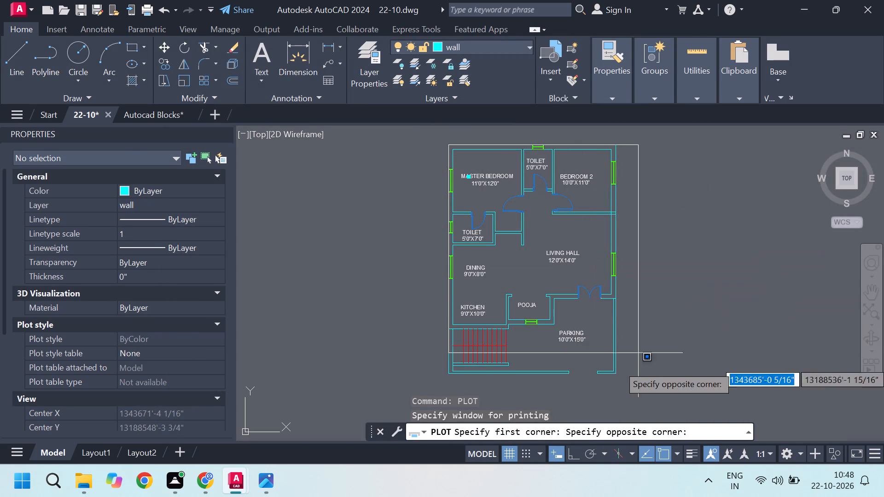
{"action": "scroll", "coordinate": [618, 376], "scroll_direction": "up", "scroll_amount": 4}
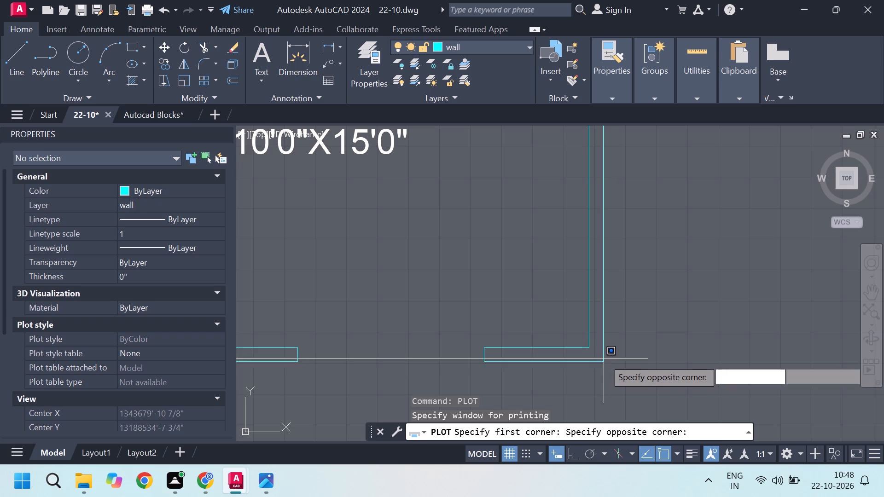
{"action": "left_click", "coordinate": [604, 359]}
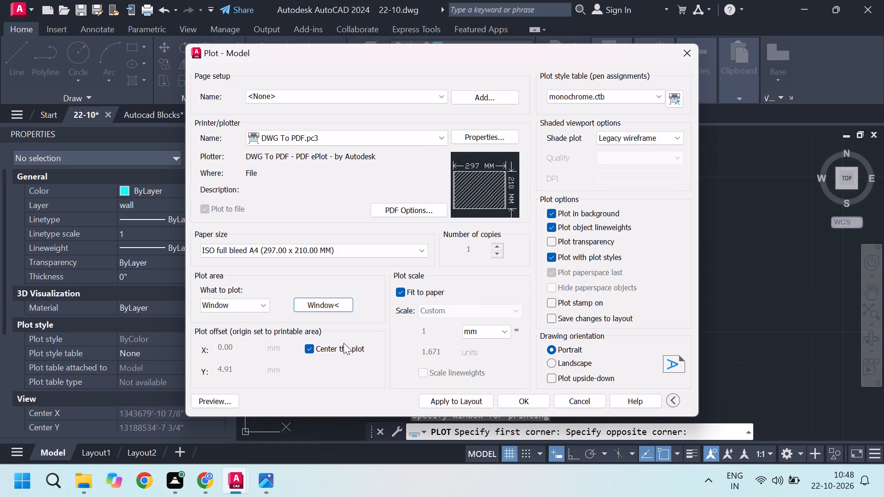
{"action": "left_click", "coordinate": [218, 399]}
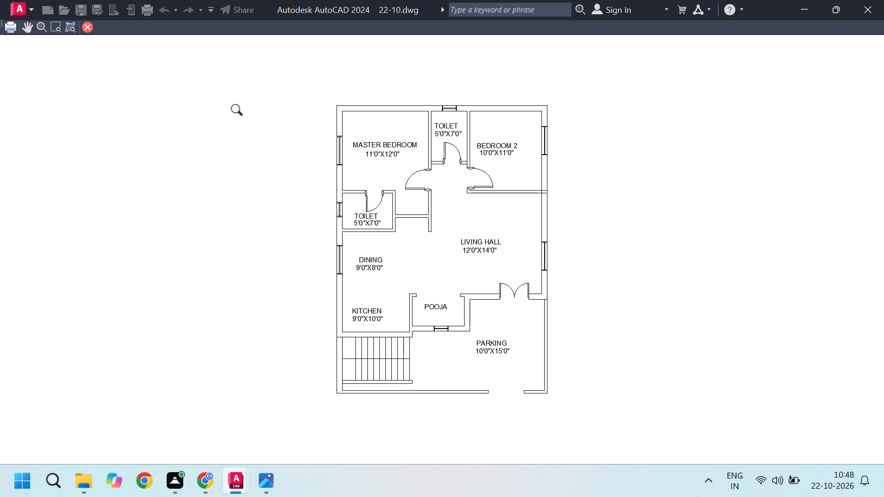
{"action": "left_click", "coordinate": [88, 28]}
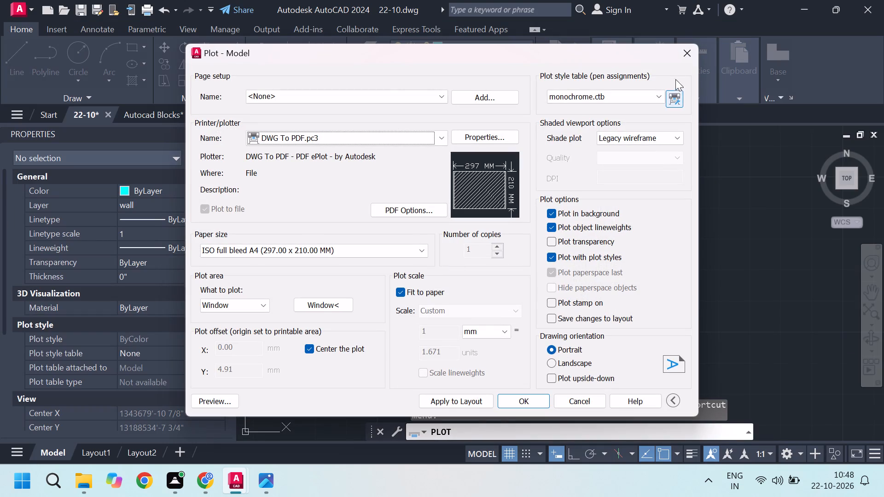
{"action": "left_click", "coordinate": [684, 59]}
Start a polyline beside the staircase with an arrowhead pointing at the steps, about 1' long, widening from 0 to 5".
{"action": "scroll", "coordinate": [519, 295], "scroll_direction": "down", "scroll_amount": 4}
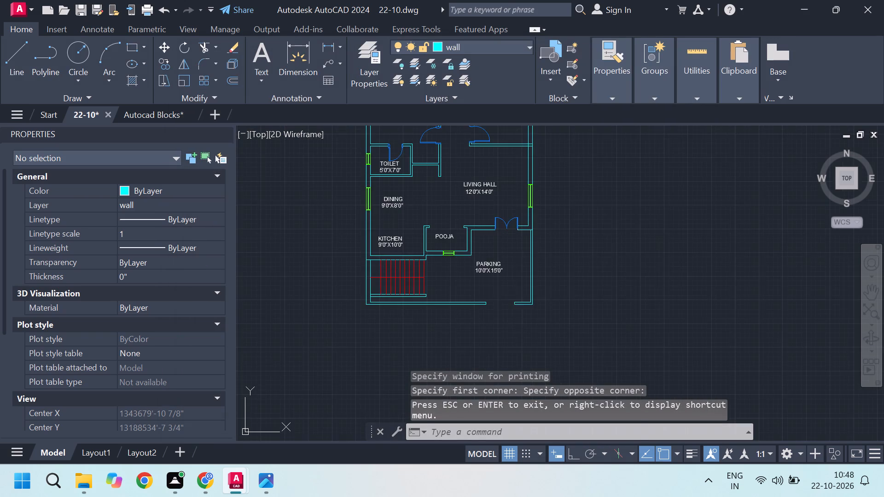
{"action": "scroll", "coordinate": [454, 301], "scroll_direction": "up", "scroll_amount": 2}
{"action": "scroll", "coordinate": [405, 268], "scroll_direction": "up", "scroll_amount": 2}
{"action": "scroll", "coordinate": [412, 273], "scroll_direction": "down", "scroll_amount": 1}
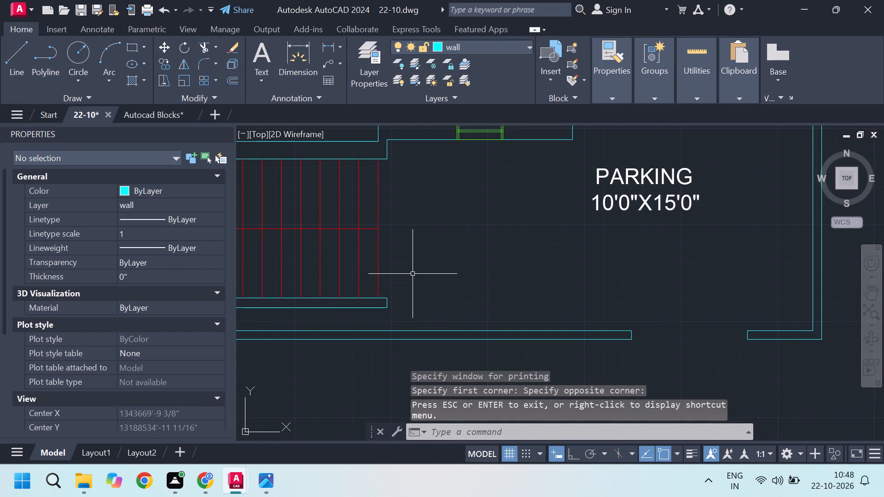
{"action": "type", "text": "PL"}
{"action": "key", "text": "Return"}
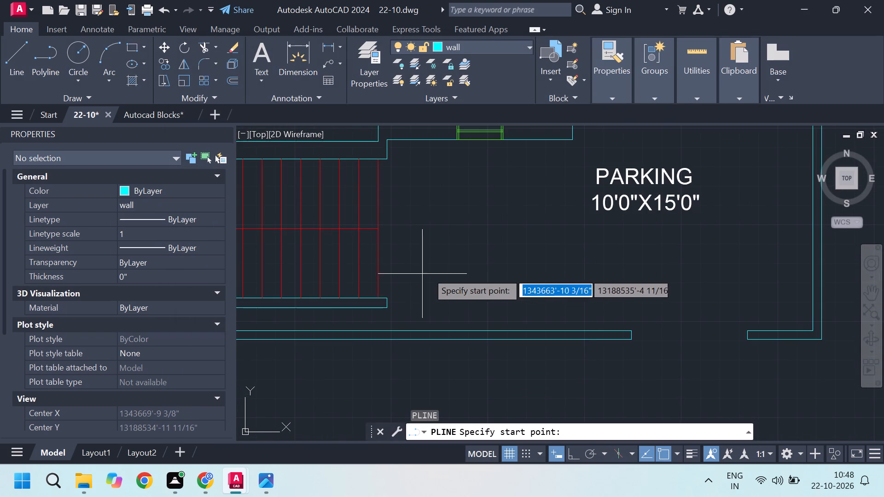
{"action": "left_click", "coordinate": [419, 260]}
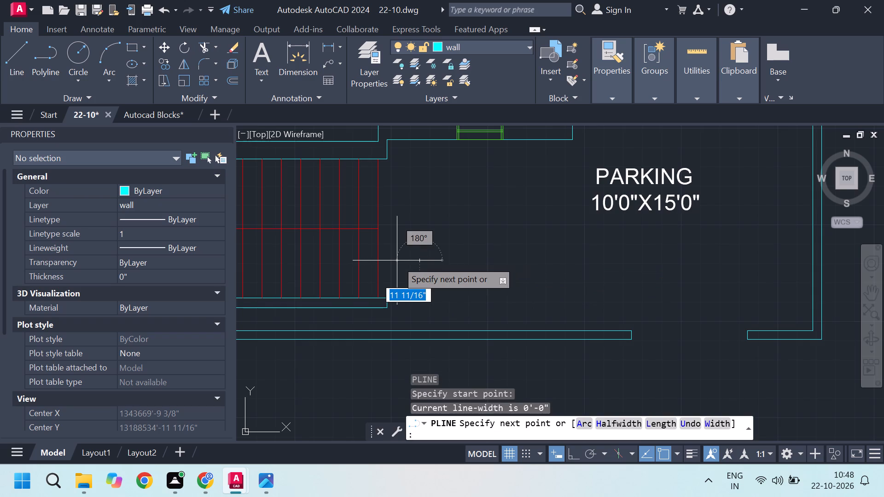
{"action": "key", "text": "w"}
{"action": "key", "text": "Return"}
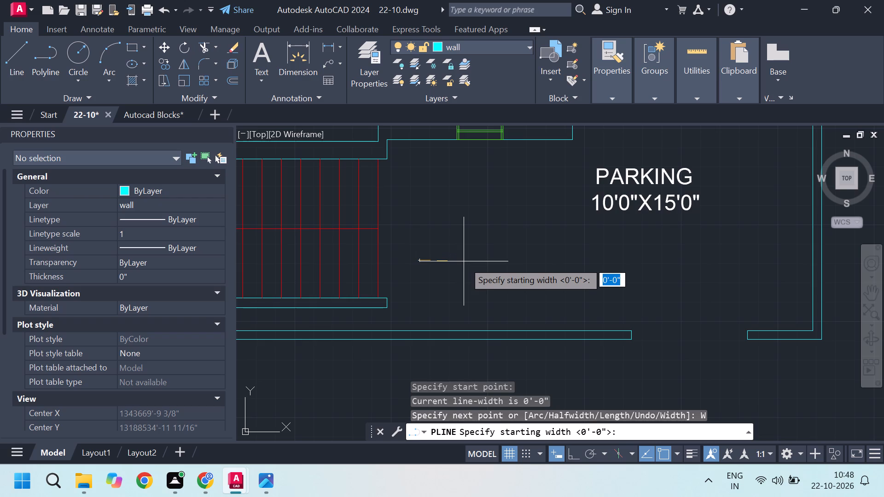
{"action": "key", "text": "0"}
{"action": "key", "text": "Return"}
{"action": "key", "text": "5"}
{"action": "key", "text": "Return"}
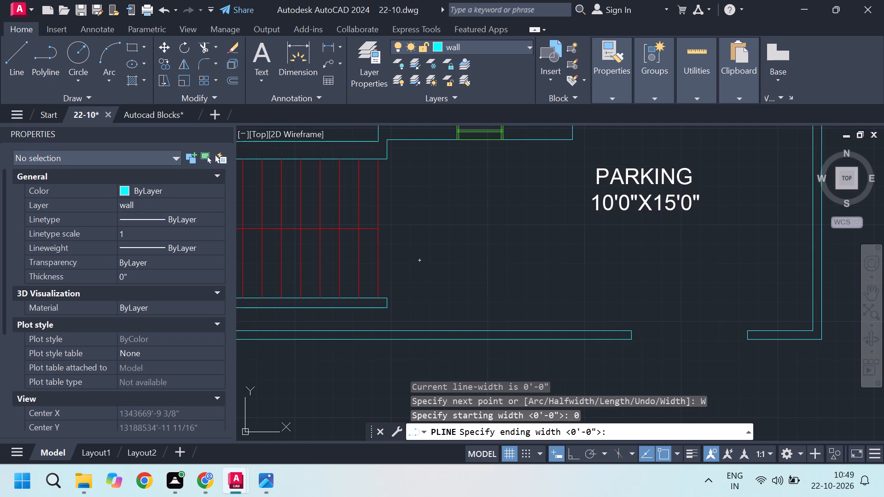
{"action": "scroll", "coordinate": [427, 265], "scroll_direction": "up", "scroll_amount": 2}
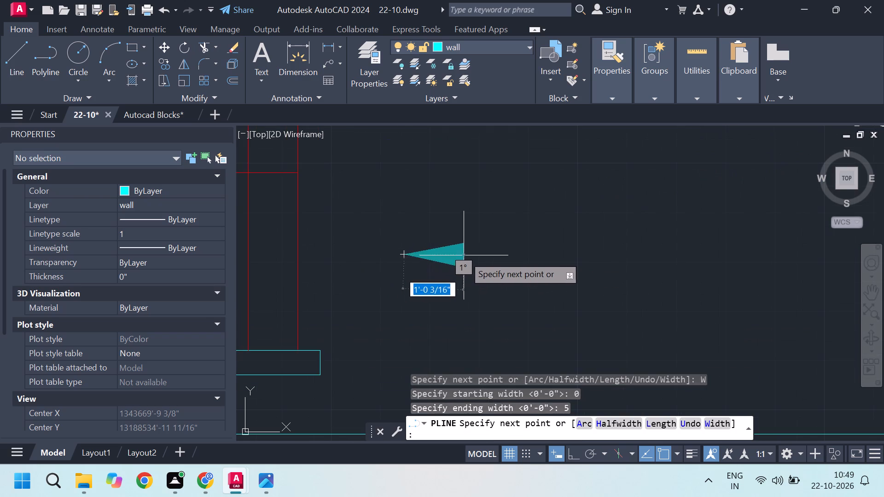
{"action": "left_click", "coordinate": [464, 253]}
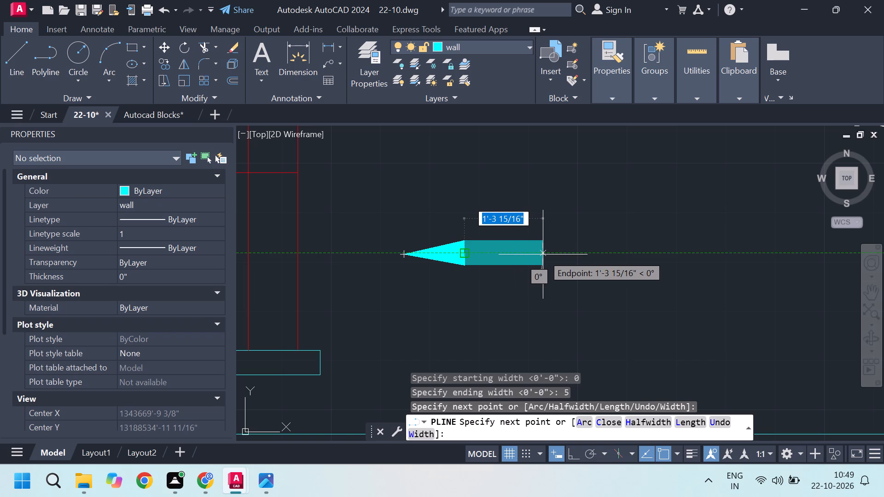
Continue the polyline as a zero-width horizontal arrow tail about 3'-7" long, away from the stairs, and finish it.
{"action": "key", "text": "w"}
{"action": "key", "text": "Return"}
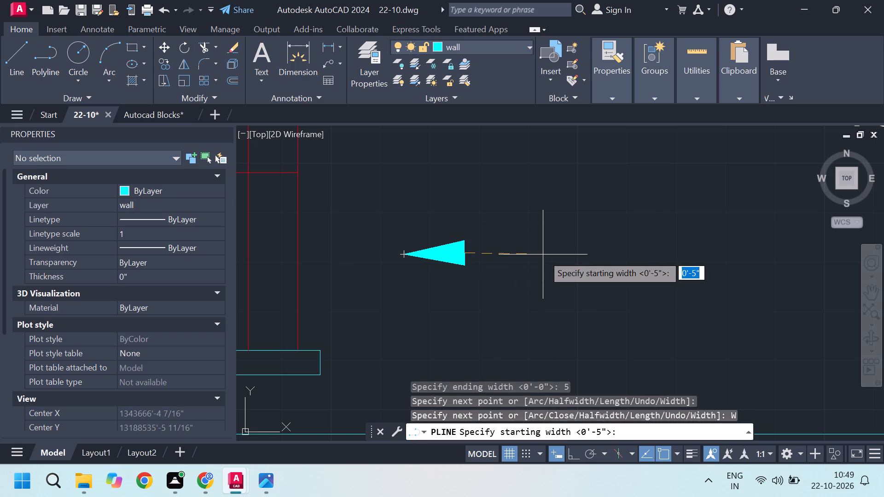
{"action": "key", "text": "0"}
{"action": "key", "text": "Return"}
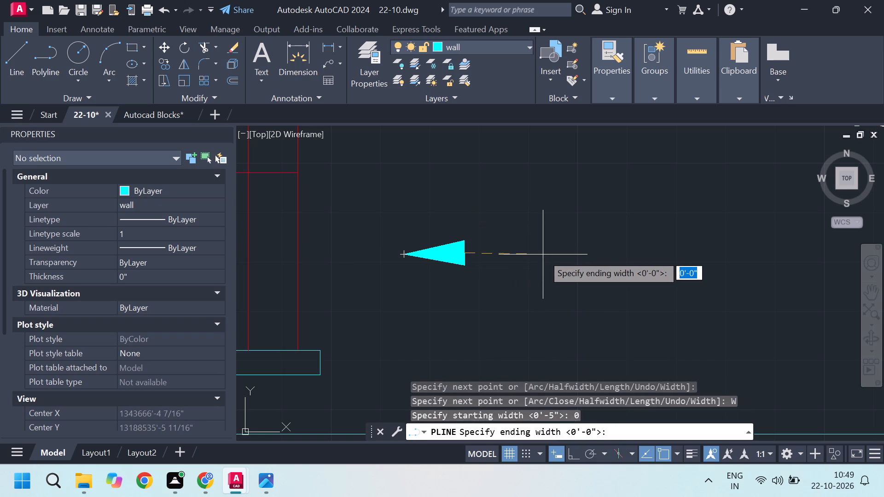
{"action": "key", "text": "0"}
{"action": "key", "text": "Return"}
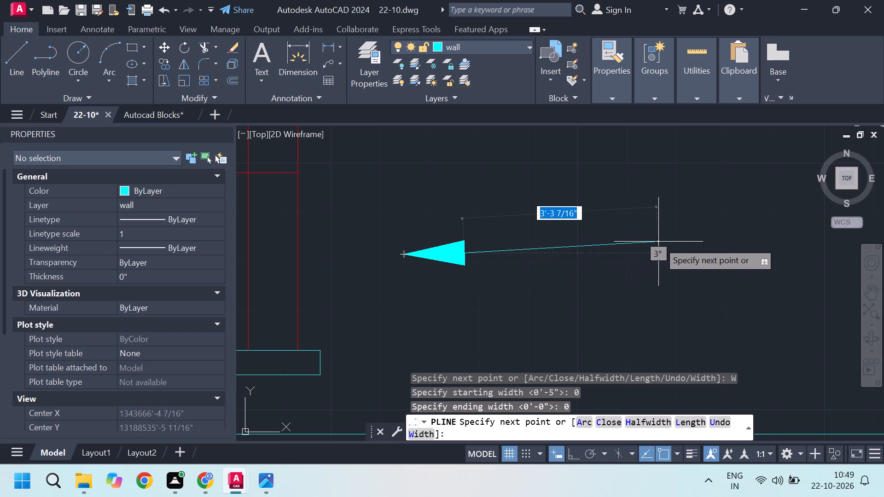
{"action": "key", "text": "F8"}
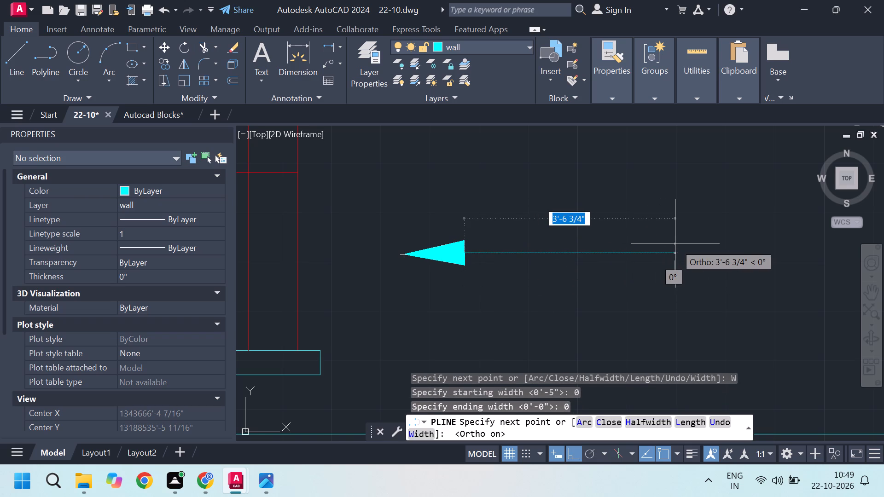
{"action": "left_click", "coordinate": [675, 243]}
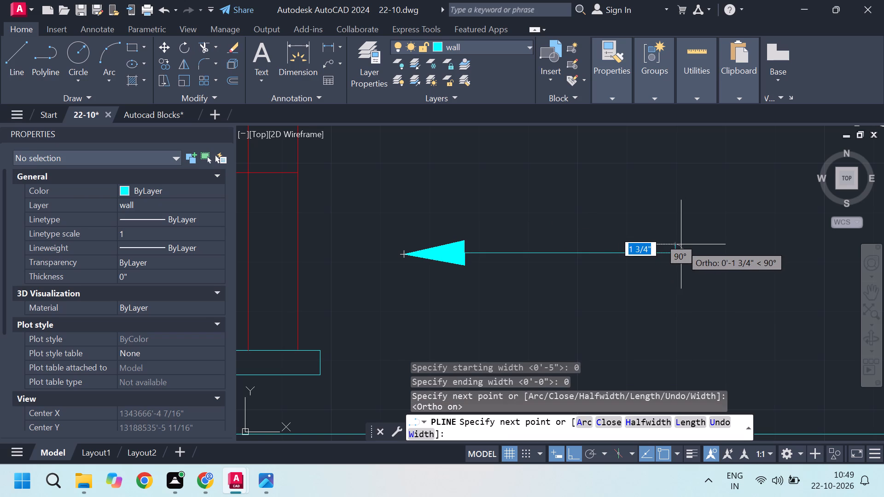
{"action": "key", "text": "Escape"}
{"action": "key", "text": "Escape"}
Move the staircase arrow polyline from the wall layer to layer 0.
{"action": "scroll", "coordinate": [544, 220], "scroll_direction": "down", "scroll_amount": 2}
{"action": "left_click", "coordinate": [471, 215]}
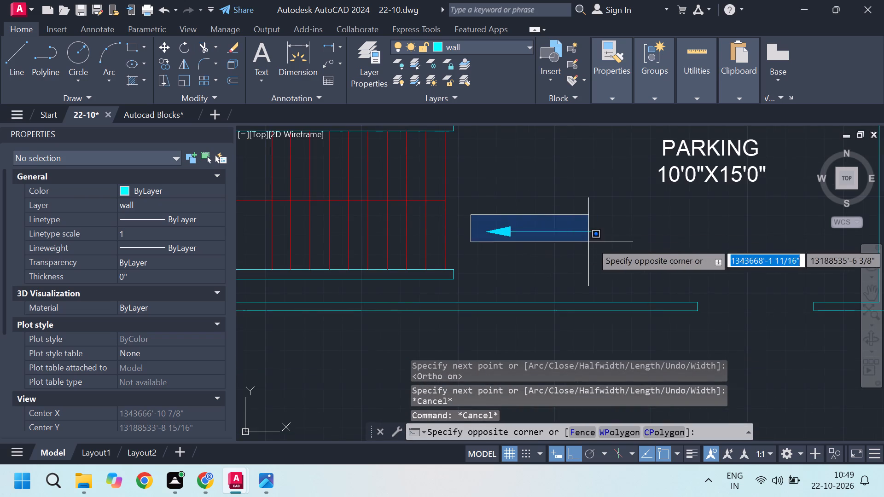
{"action": "left_click", "coordinate": [608, 247]}
{"action": "double_click", "coordinate": [172, 188]}
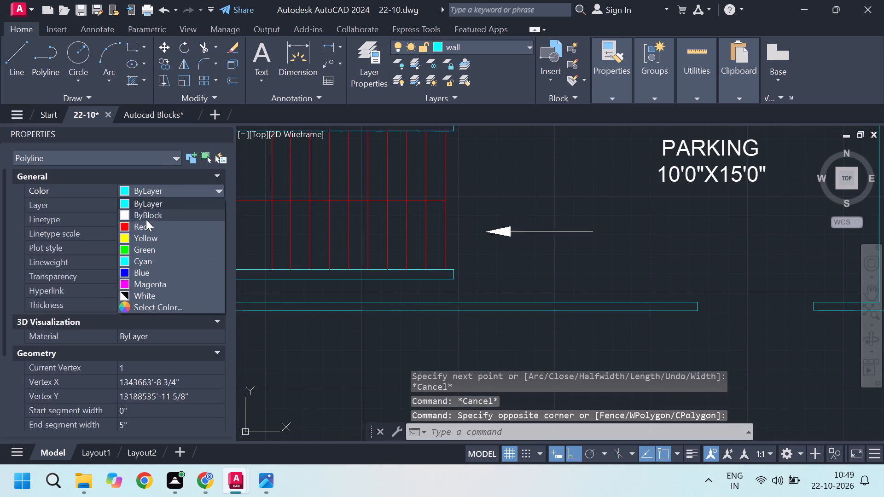
{"action": "left_click", "coordinate": [174, 190]}
{"action": "left_click", "coordinate": [168, 207]}
{"action": "left_click", "coordinate": [169, 209]}
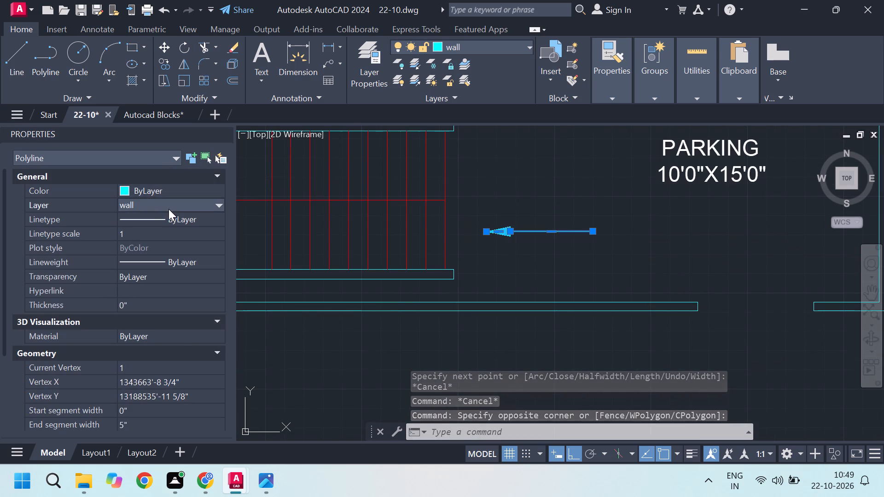
{"action": "left_click", "coordinate": [137, 217]}
{"action": "key", "text": "Escape"}
Move the arrow horizontally onto the lower staircase flight so its tail end sits on the first step line.
{"action": "scroll", "coordinate": [507, 227], "scroll_direction": "down", "scroll_amount": 1}
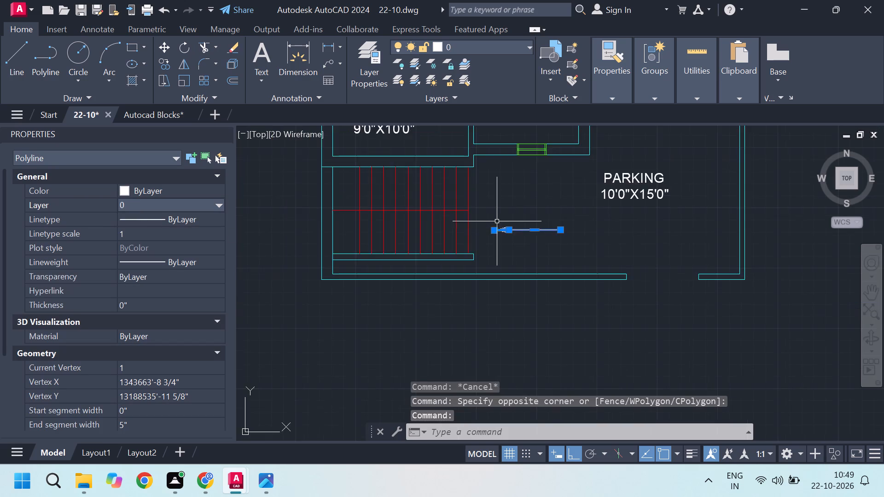
{"action": "scroll", "coordinate": [496, 220], "scroll_direction": "up", "scroll_amount": 2}
{"action": "left_click_drag", "start_coordinate": [478, 211], "coordinate": [484, 216]}
{"action": "left_click", "coordinate": [698, 279]}
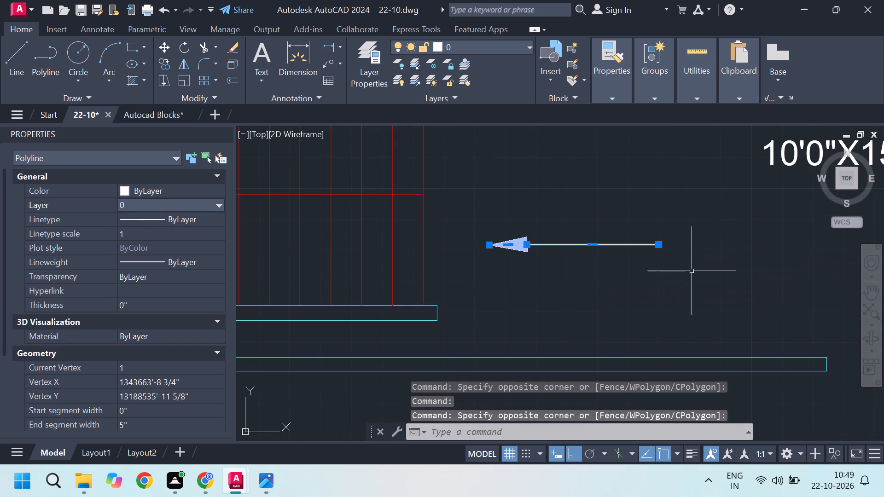
{"action": "key", "text": "m"}
{"action": "key", "text": "Return"}
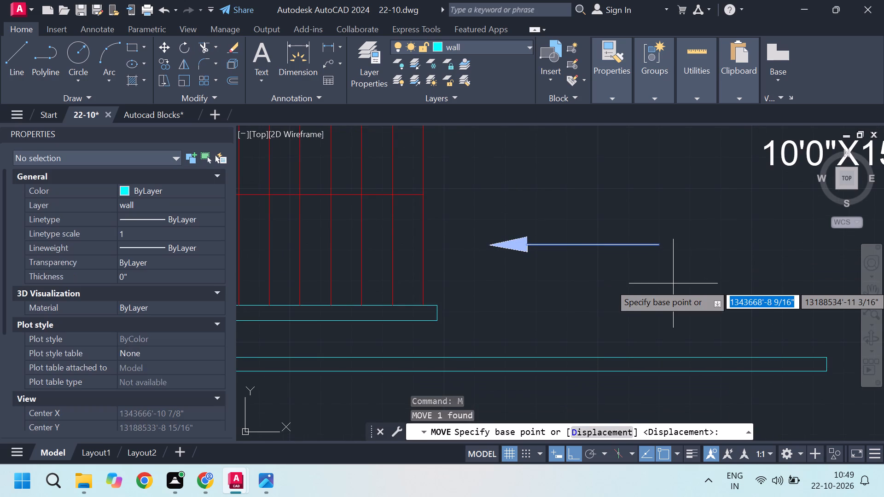
{"action": "left_click", "coordinate": [659, 245]}
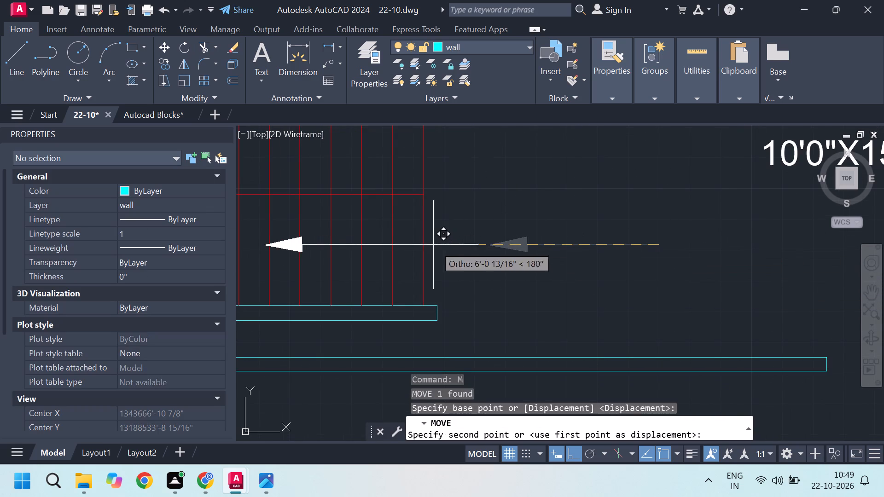
{"action": "left_click", "coordinate": [422, 245]}
{"action": "scroll", "coordinate": [660, 241], "scroll_direction": "down", "scroll_amount": 2}
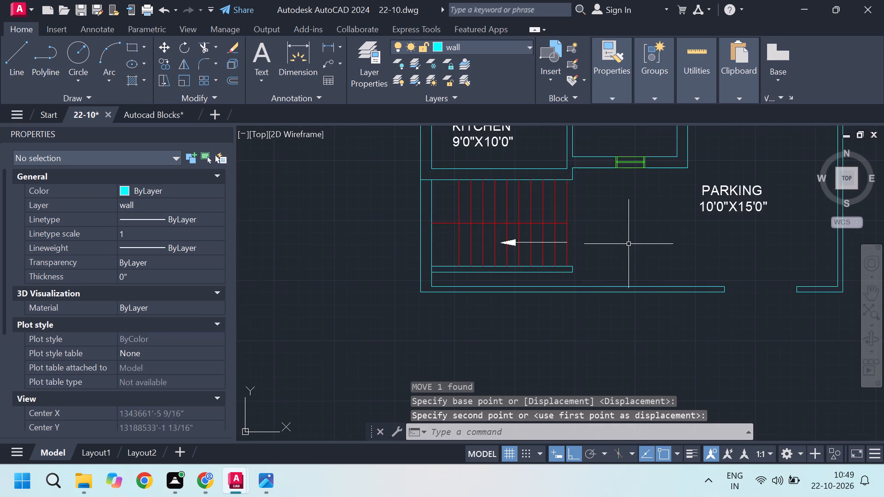
Copy the PARKING label, without its size text, to just beyond the tail end of the staircase arrow.
{"action": "scroll", "coordinate": [627, 244], "scroll_direction": "up", "scroll_amount": 1}
{"action": "middle_click_drag", "start_coordinate": [616, 249], "coordinate": [547, 283]}
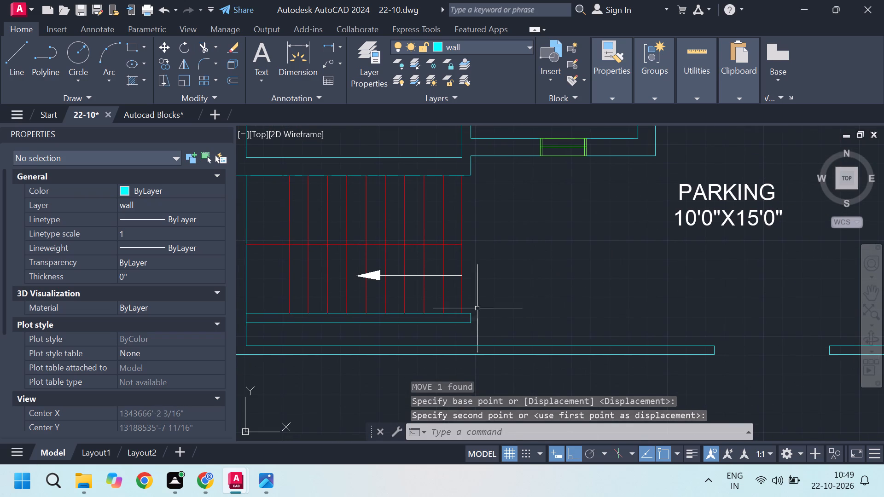
{"action": "left_click", "coordinate": [682, 186]}
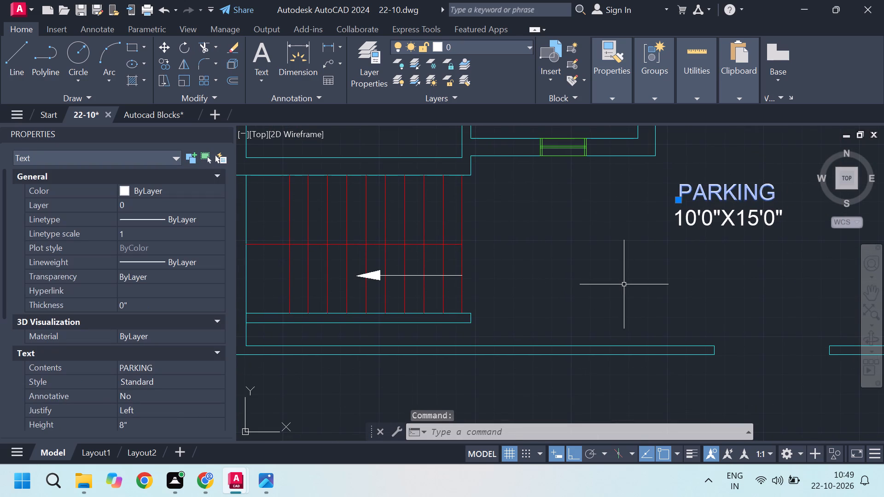
{"action": "type", "text": "CO"}
{"action": "key", "text": "Return"}
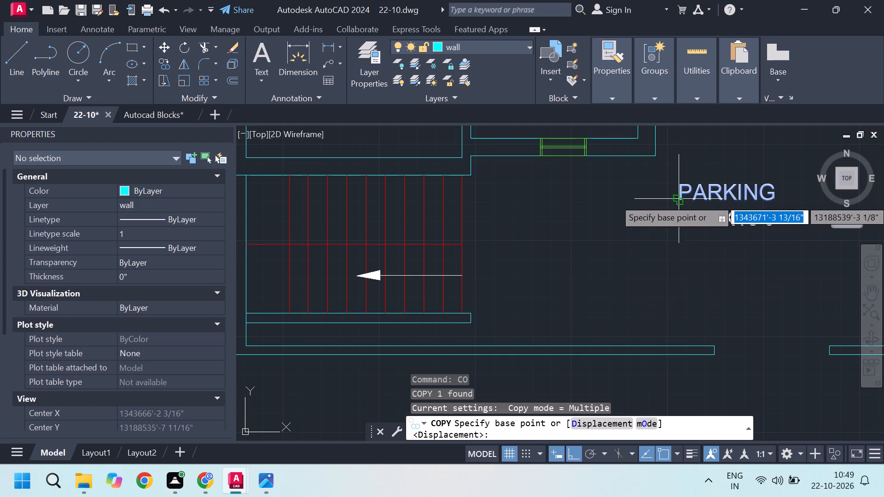
{"action": "left_click", "coordinate": [679, 199]}
{"action": "scroll", "coordinate": [471, 285], "scroll_direction": "up", "scroll_amount": 3}
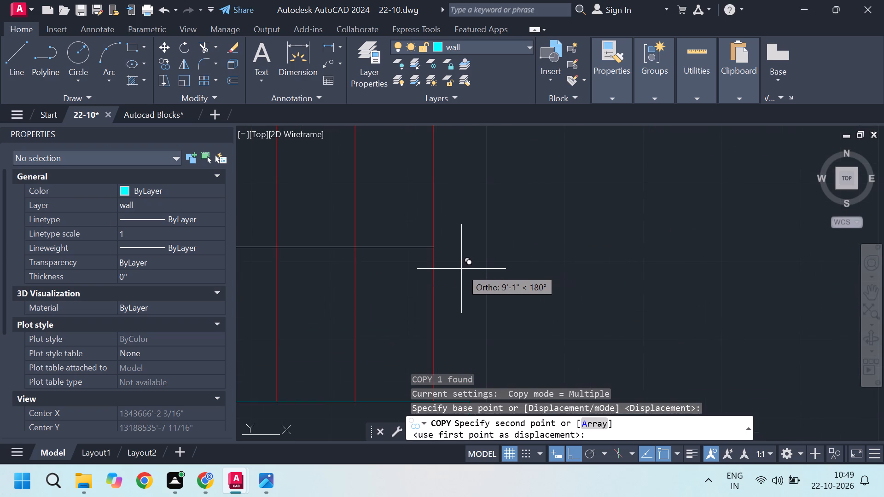
{"action": "key", "text": "F8"}
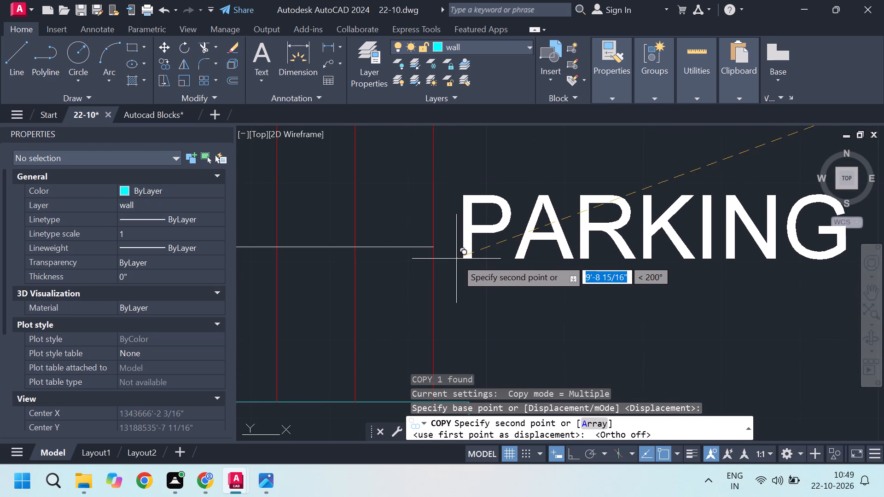
{"action": "left_click", "coordinate": [456, 259]}
{"action": "key", "text": "Escape"}
{"action": "scroll", "coordinate": [462, 262], "scroll_direction": "down", "scroll_amount": 3}
{"action": "key", "text": "Escape"}
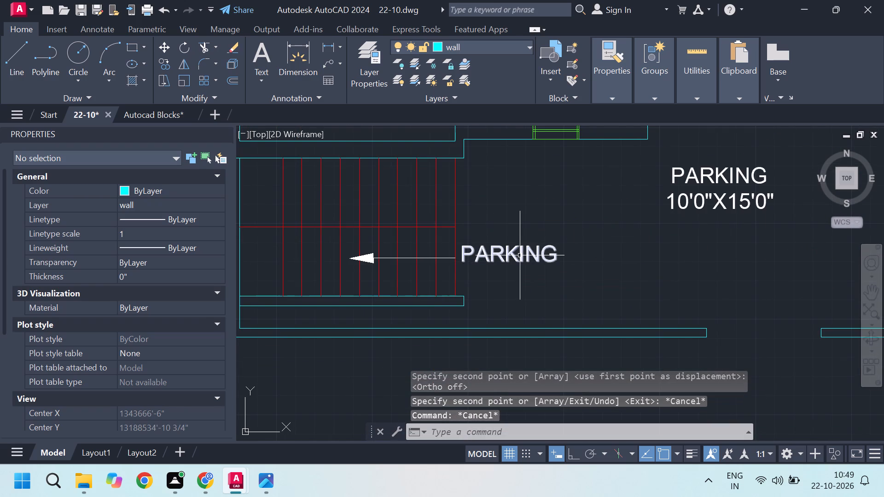
Change the copied label at the arrow's tail to UP.
{"action": "double_click", "coordinate": [520, 255]}
{"action": "double_click", "coordinate": [516, 260]}
{"action": "double_click", "coordinate": [506, 252]}
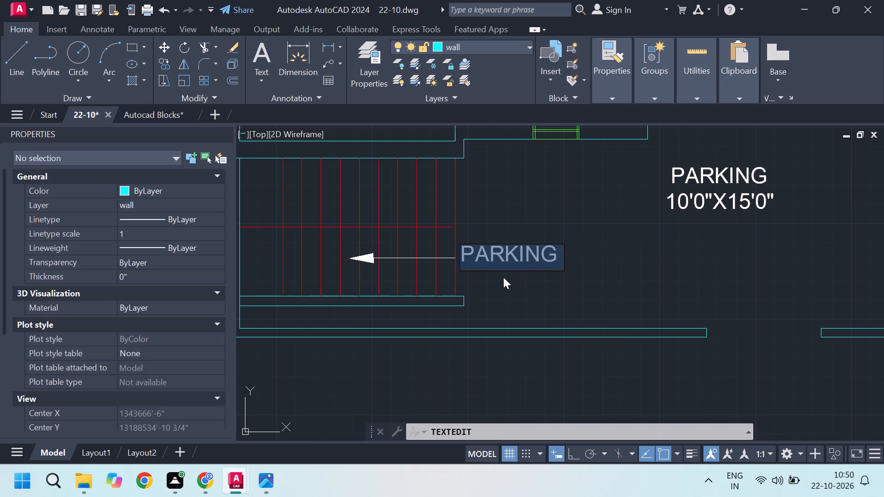
{"action": "key", "text": "u"}
{"action": "key", "text": "p"}
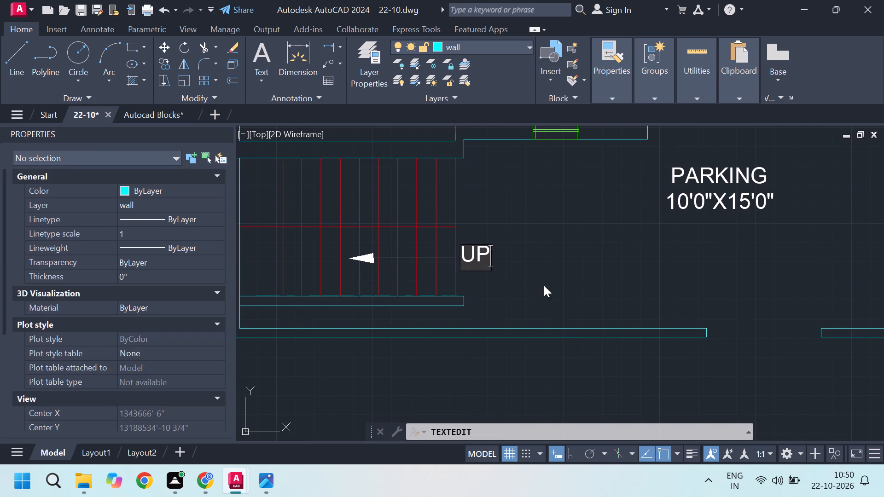
{"action": "left_click", "coordinate": [544, 287]}
{"action": "scroll", "coordinate": [542, 282], "scroll_direction": "down", "scroll_amount": 2}
{"action": "key", "text": "Escape"}
Save the annotated floor plan drawing.
{"action": "middle_click_drag", "start_coordinate": [606, 292], "coordinate": [539, 341]}
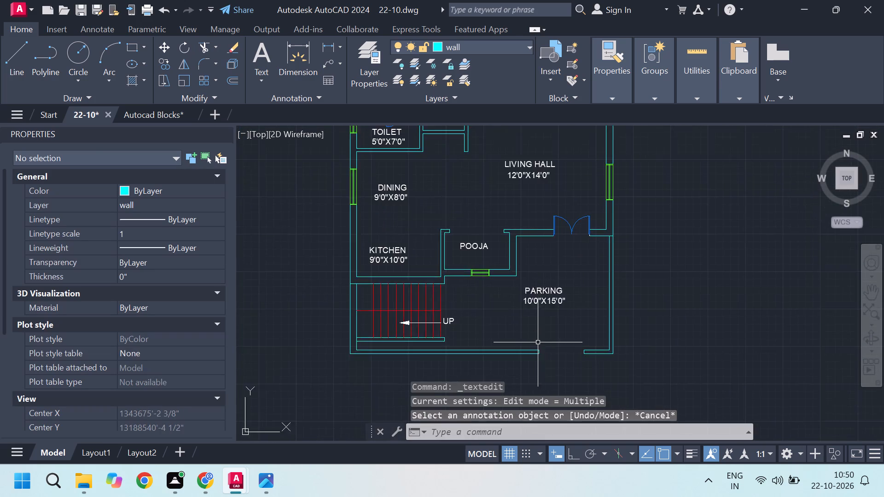
{"action": "scroll", "coordinate": [538, 342], "scroll_direction": "down", "scroll_amount": 1}
{"action": "middle_click_drag", "start_coordinate": [645, 312], "coordinate": [633, 324]}
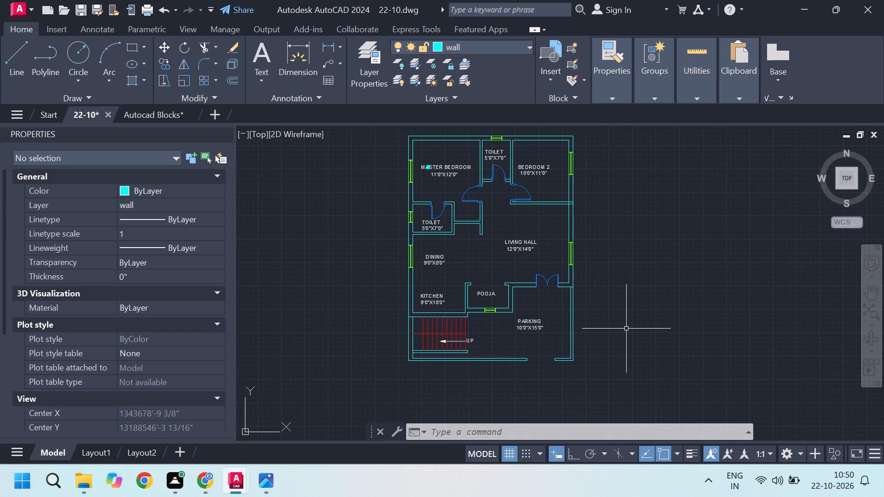
{"action": "key", "text": "ctrl+s"}
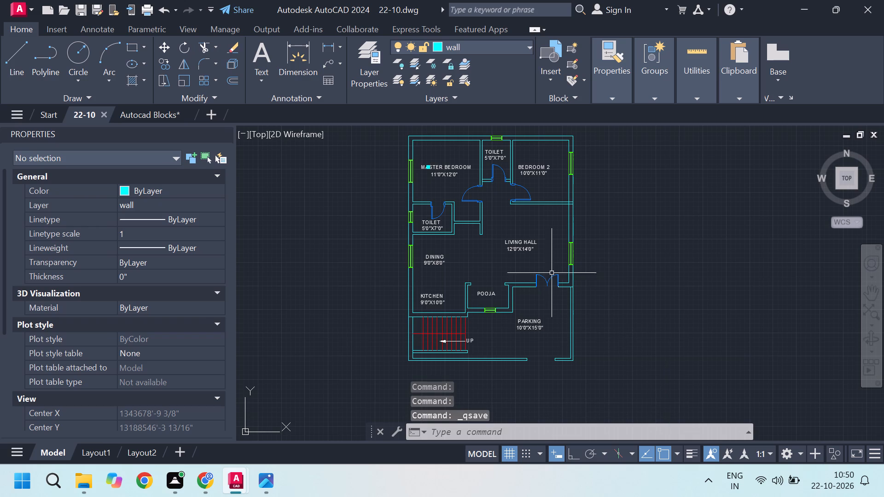
Start a single-sheet plot of the floor plan and load the page setup of the previous plot.
{"action": "middle_click_drag", "start_coordinate": [607, 215], "coordinate": [615, 246]}
{"action": "middle_click_drag", "start_coordinate": [634, 262], "coordinate": [625, 239]}
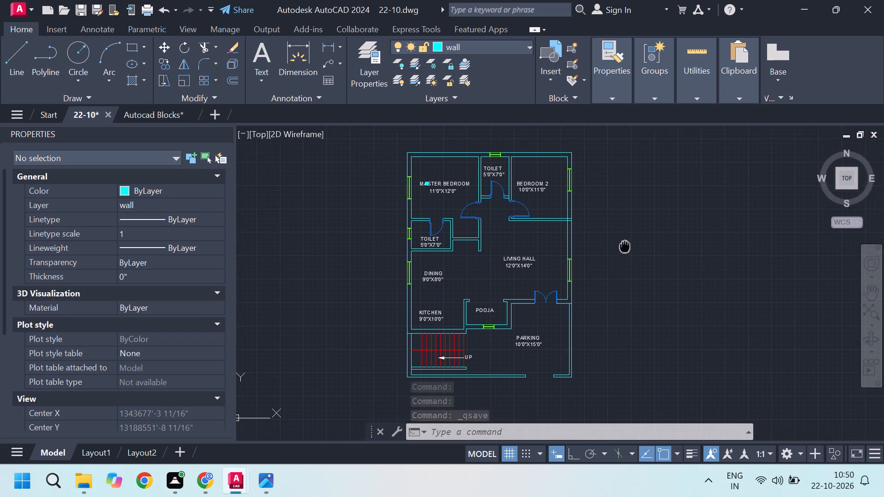
{"action": "middle_click_drag", "start_coordinate": [625, 239], "coordinate": [625, 237]}
{"action": "type", "text": "PL"}
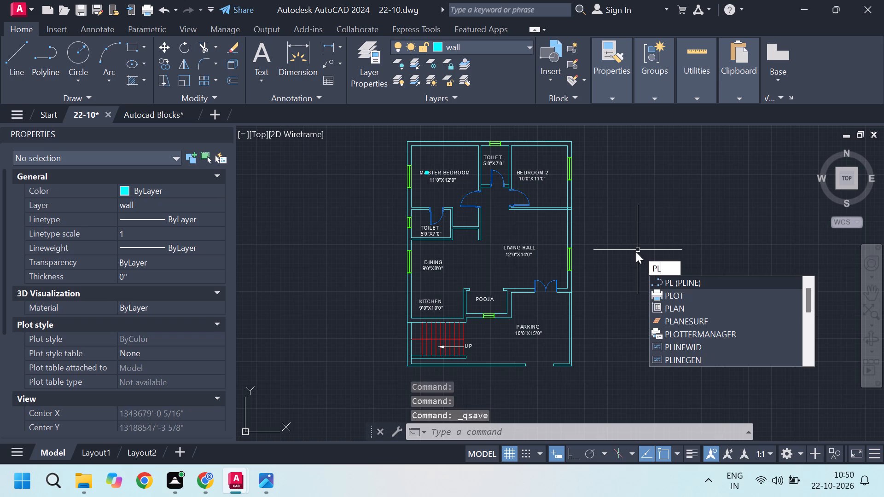
{"action": "left_click", "coordinate": [679, 297]}
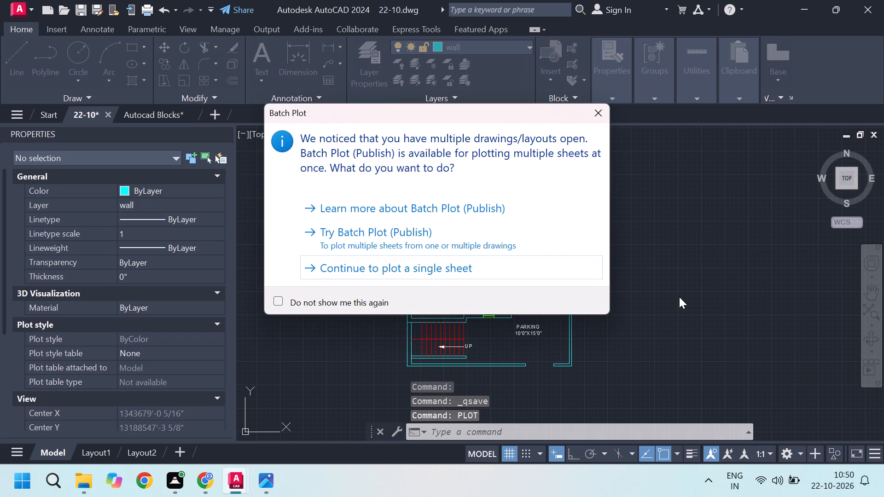
{"action": "left_click", "coordinate": [445, 270]}
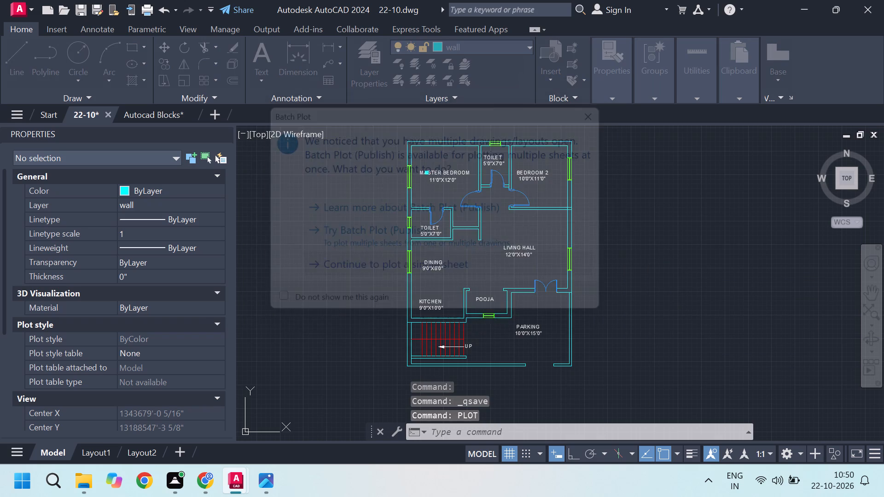
{"action": "left_click", "coordinate": [362, 97]}
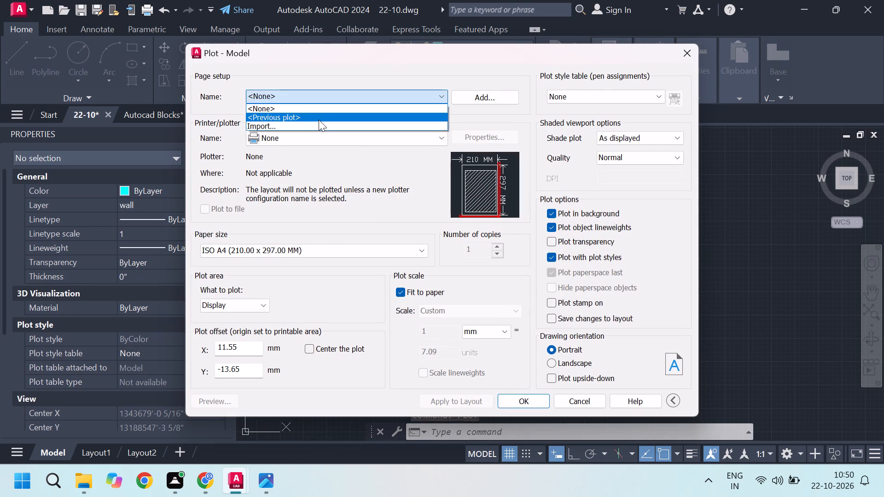
{"action": "left_click", "coordinate": [319, 120]}
Define the plot window between the floor plan's upper-left and lower-right outer wall corners, with portrait orientation.
{"action": "left_click", "coordinate": [331, 301]}
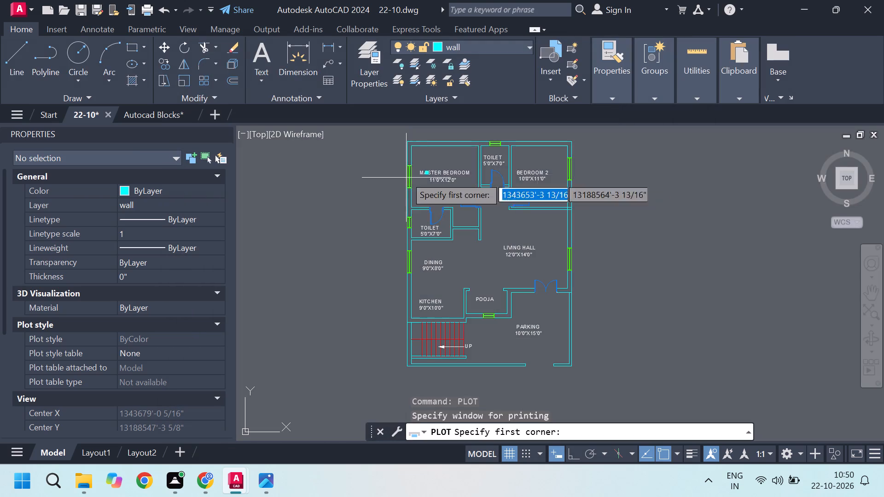
{"action": "left_click", "coordinate": [406, 142]}
{"action": "left_click", "coordinate": [572, 367]}
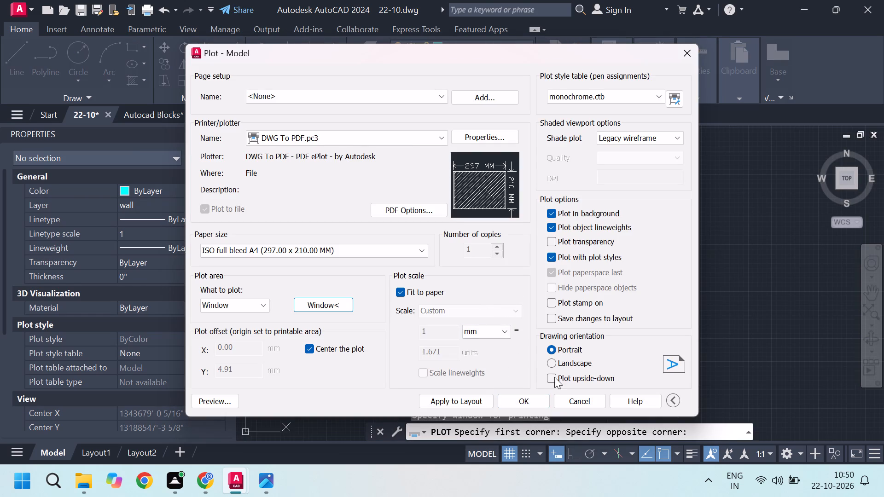
{"action": "left_click", "coordinate": [552, 364]}
{"action": "left_click", "coordinate": [552, 350]}
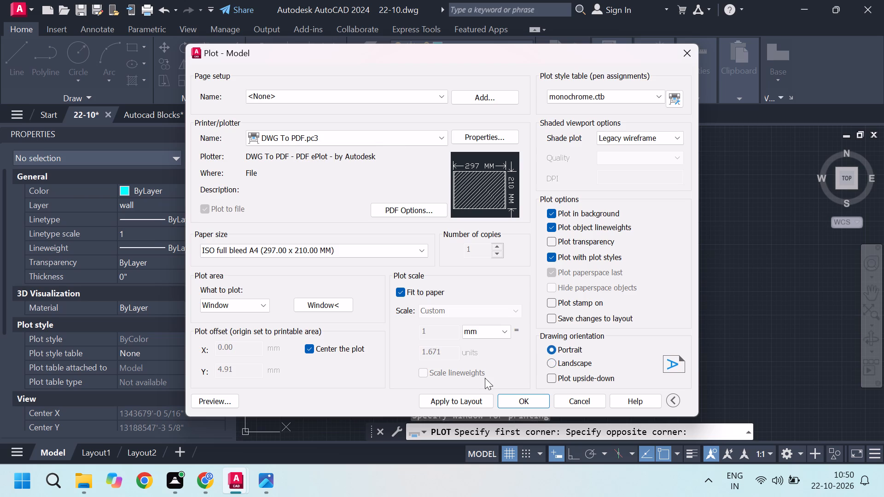
Plot the floor plan to the PDF file 22-10-Model.pdf in the Downloads folder and dismiss the messages.
{"action": "left_click", "coordinate": [521, 404]}
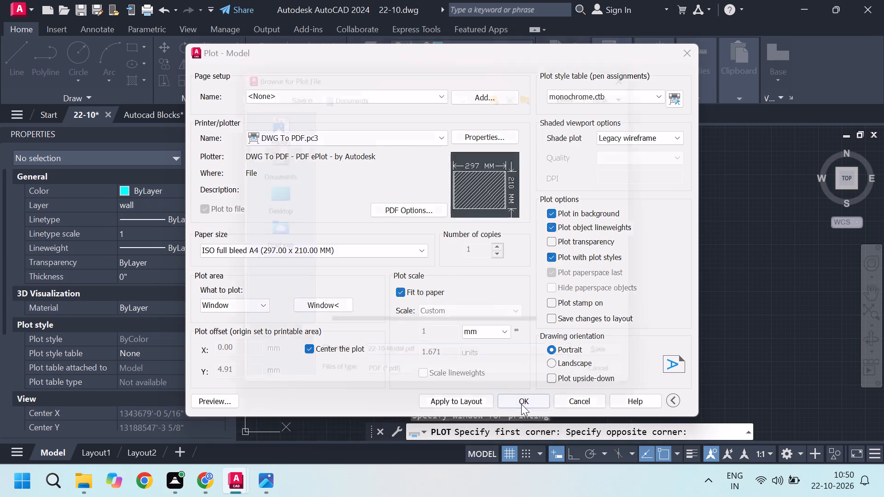
{"action": "left_click", "coordinate": [460, 83]}
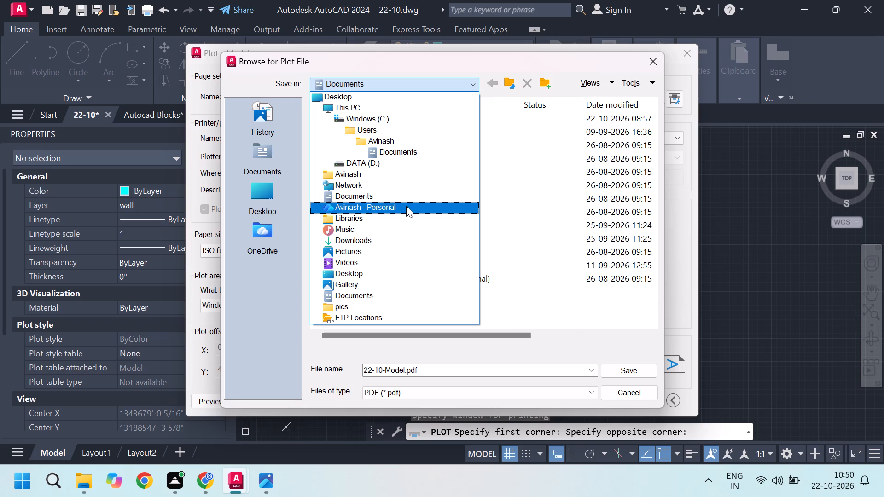
{"action": "left_click", "coordinate": [381, 239]}
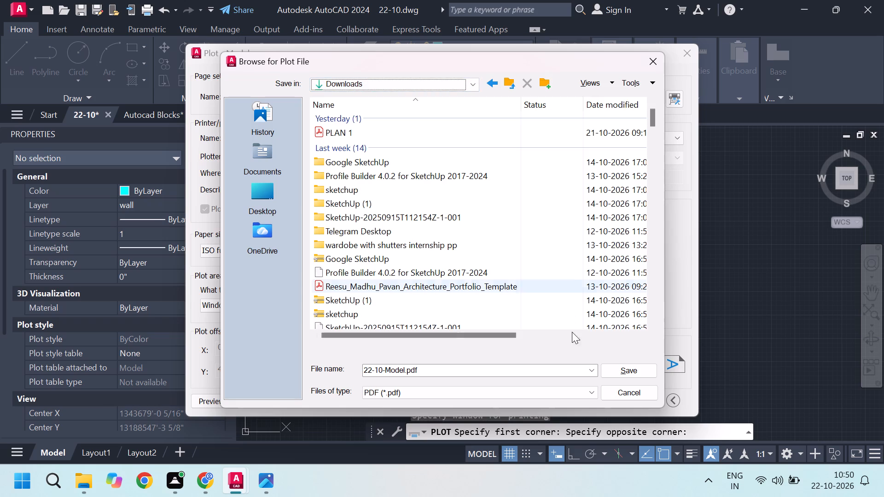
{"action": "left_click", "coordinate": [615, 371]}
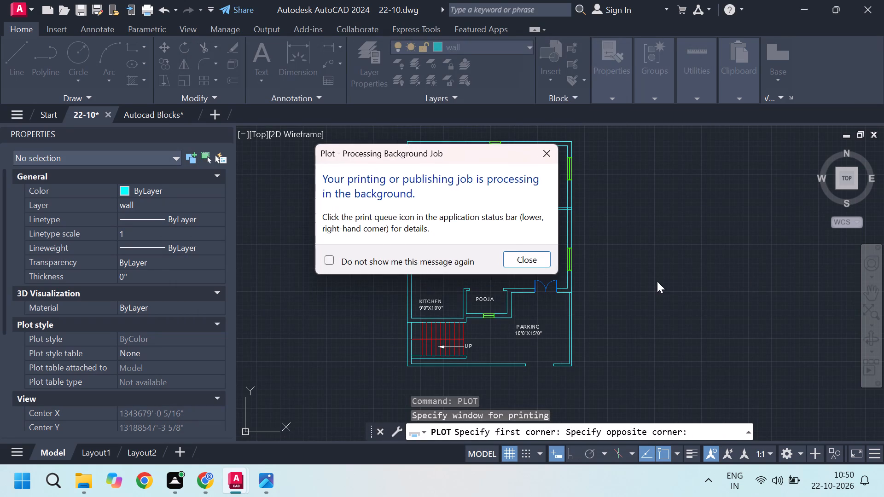
{"action": "left_click", "coordinate": [544, 263]}
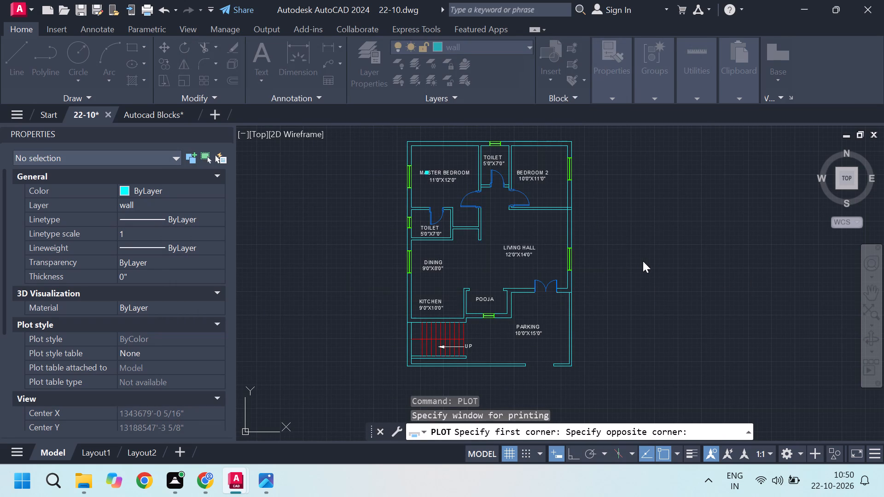
{"action": "type", "text": "LO"}
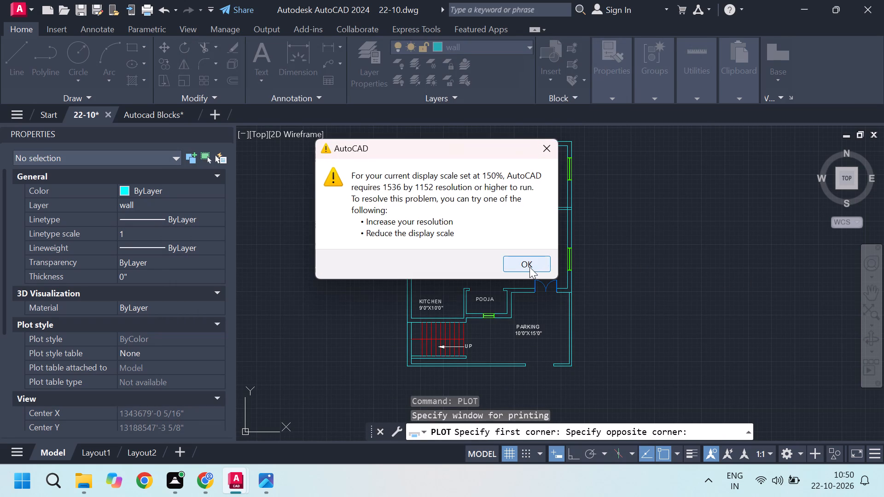
{"action": "left_click", "coordinate": [529, 267]}
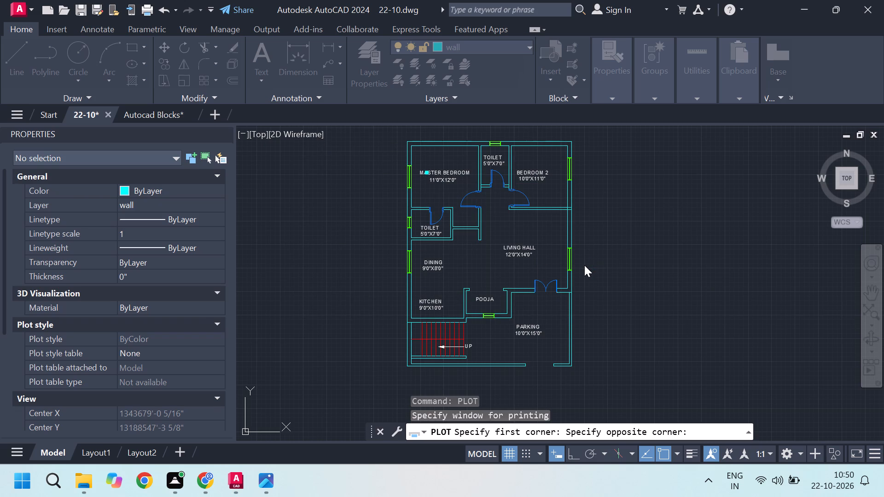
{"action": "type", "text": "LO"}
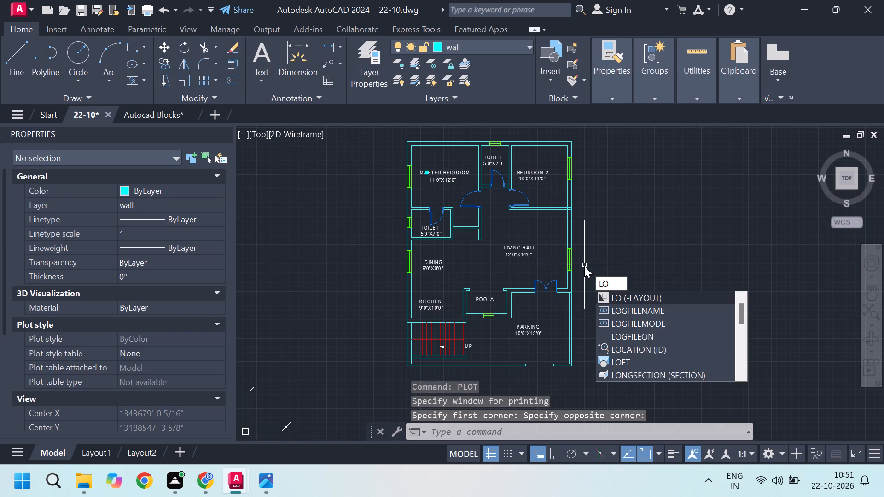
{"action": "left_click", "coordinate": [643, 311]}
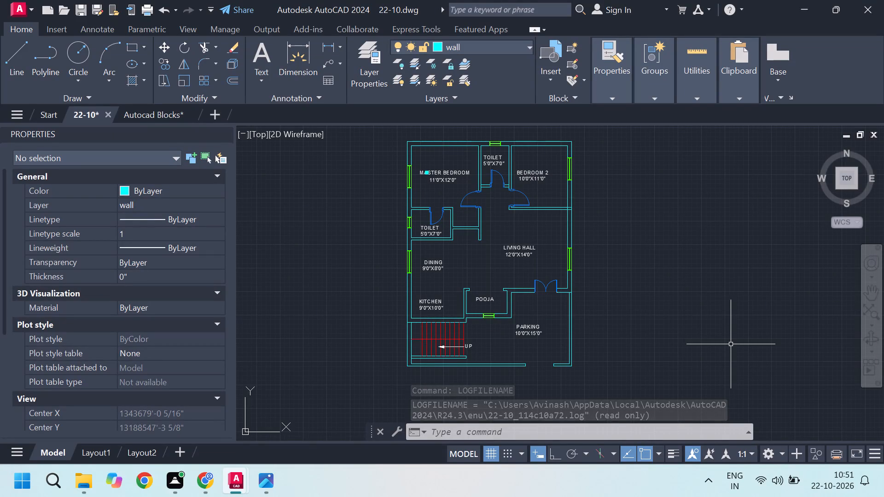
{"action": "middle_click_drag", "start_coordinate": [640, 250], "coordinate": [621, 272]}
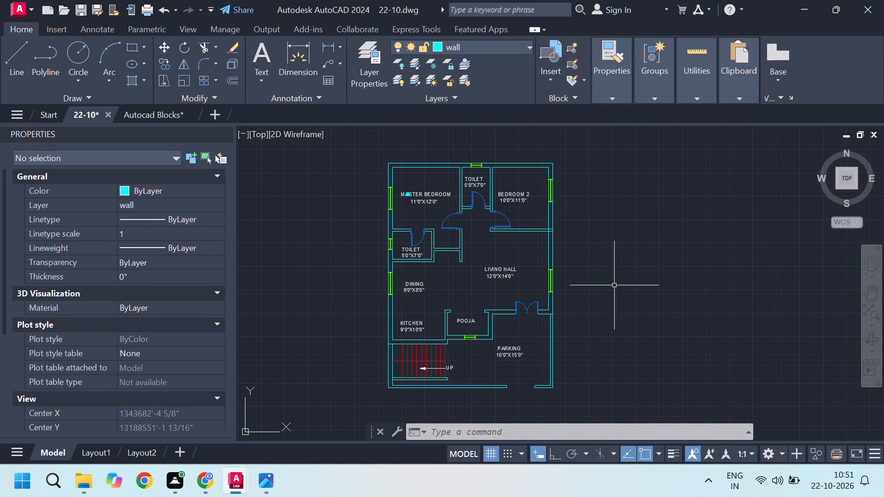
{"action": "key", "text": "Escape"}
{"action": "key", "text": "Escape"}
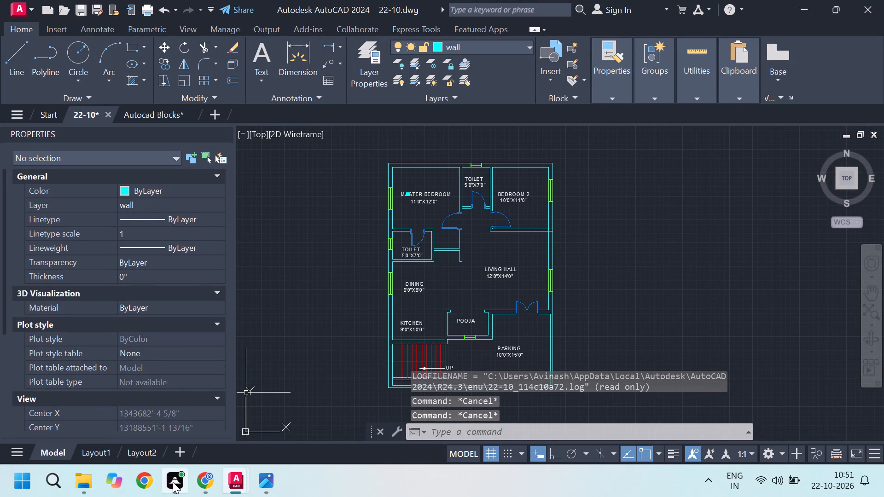